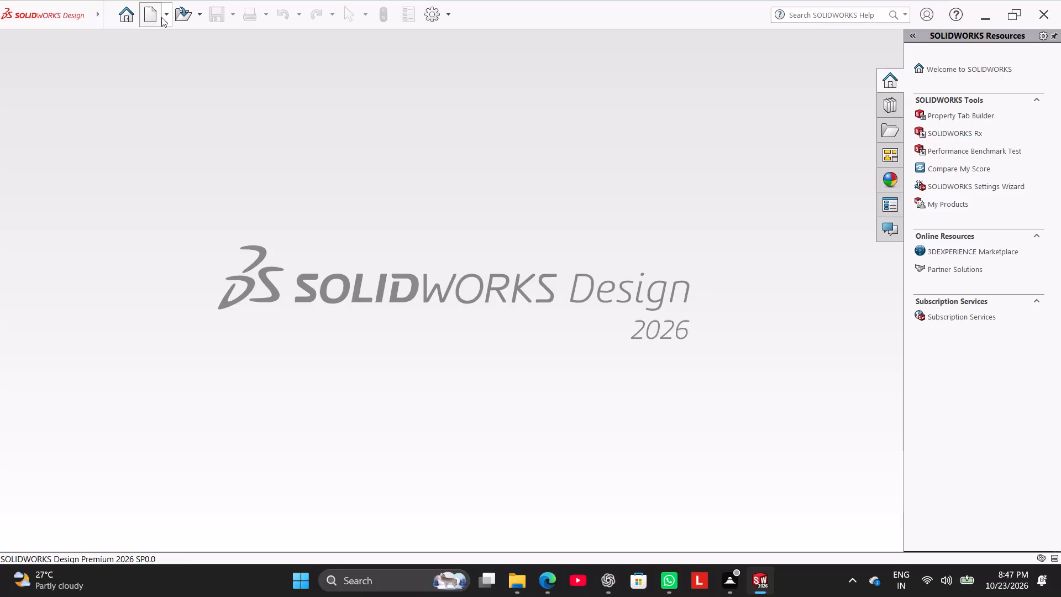
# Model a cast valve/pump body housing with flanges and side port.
# Create a new part document.
pyautogui.click(149, 12)
pyautogui.click(465, 428)
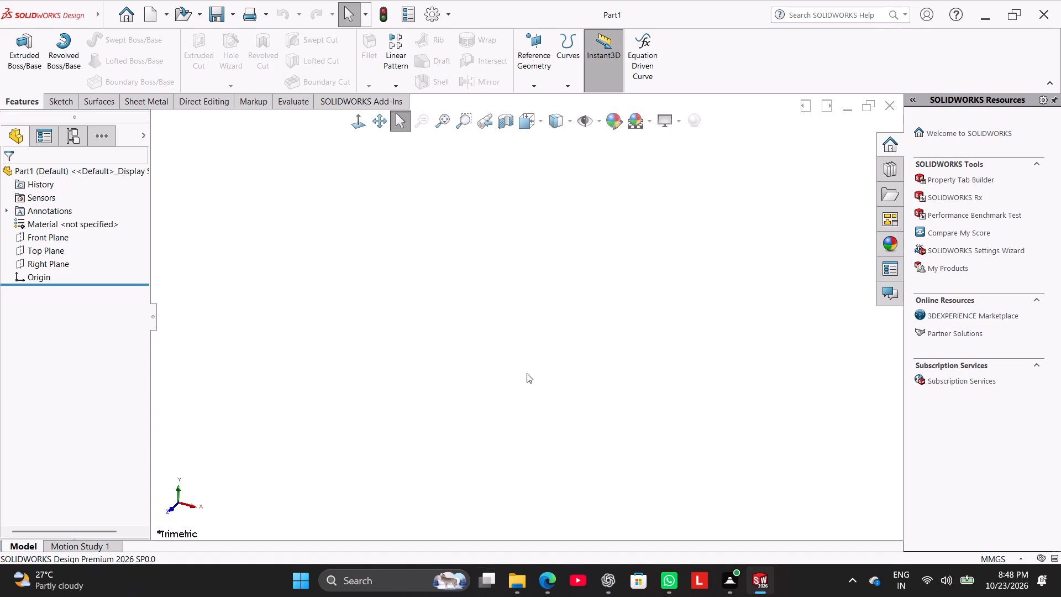
# Start a sketch on the Top Plane and draw a circle centred on the origin with a radius of about 65.5 mm.
pyautogui.click(65, 105)
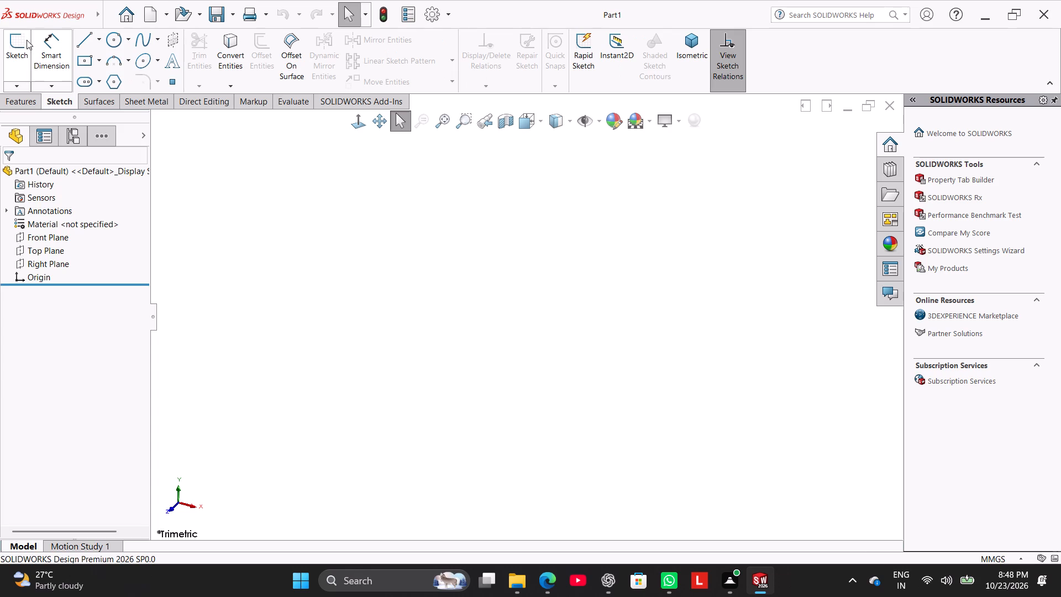
pyautogui.click(26, 40)
pyautogui.click(342, 304)
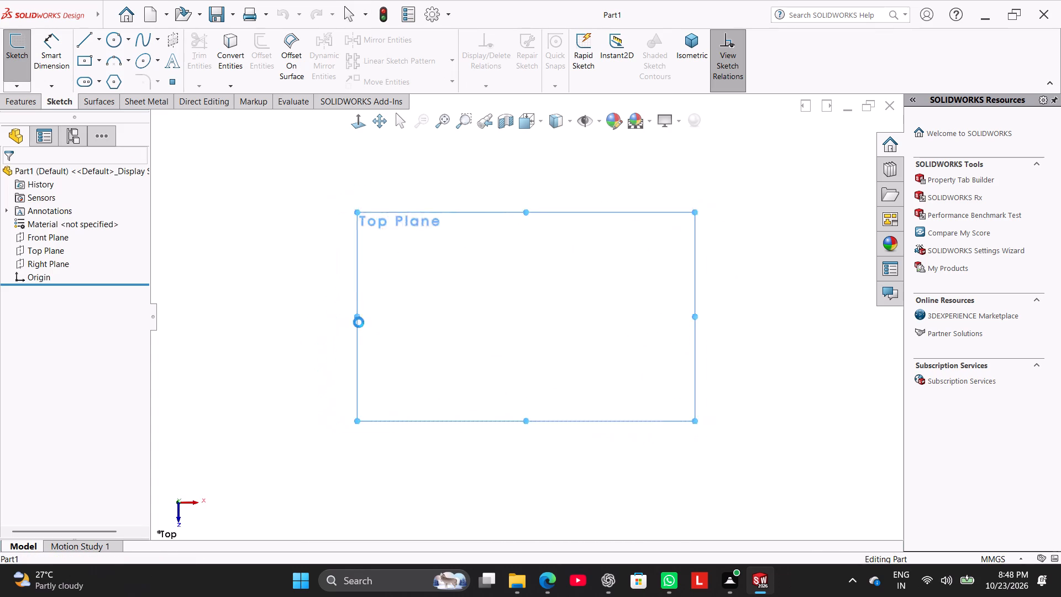
pyautogui.click(118, 36)
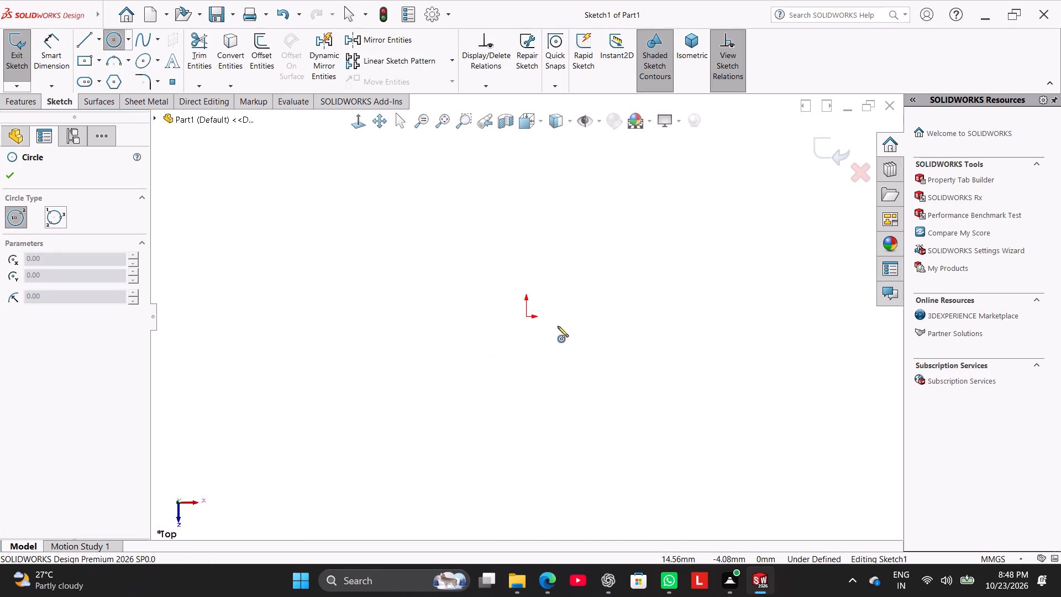
pyautogui.click(527, 318)
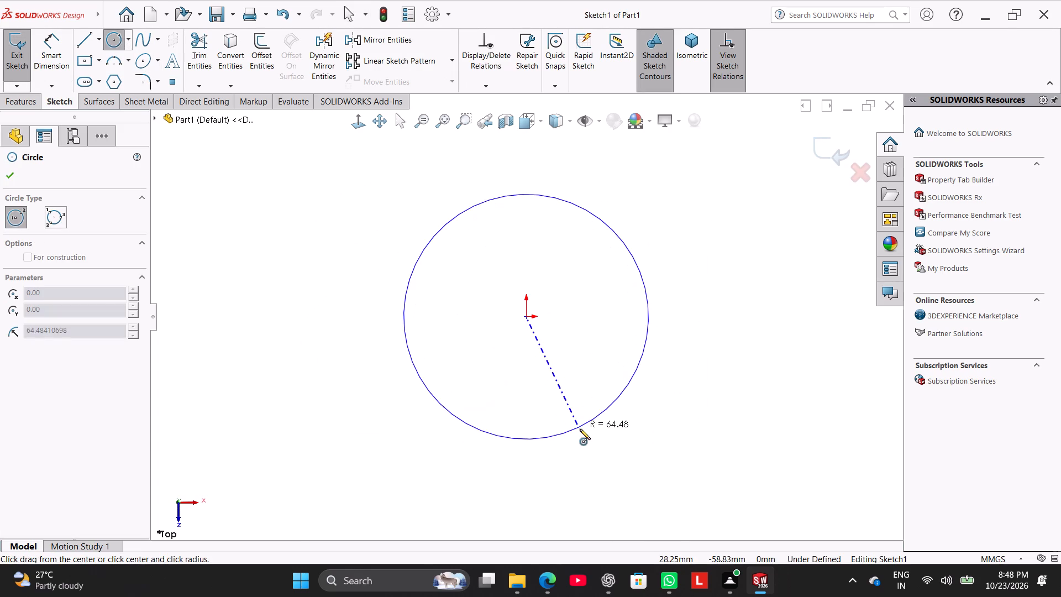
pyautogui.click(580, 429)
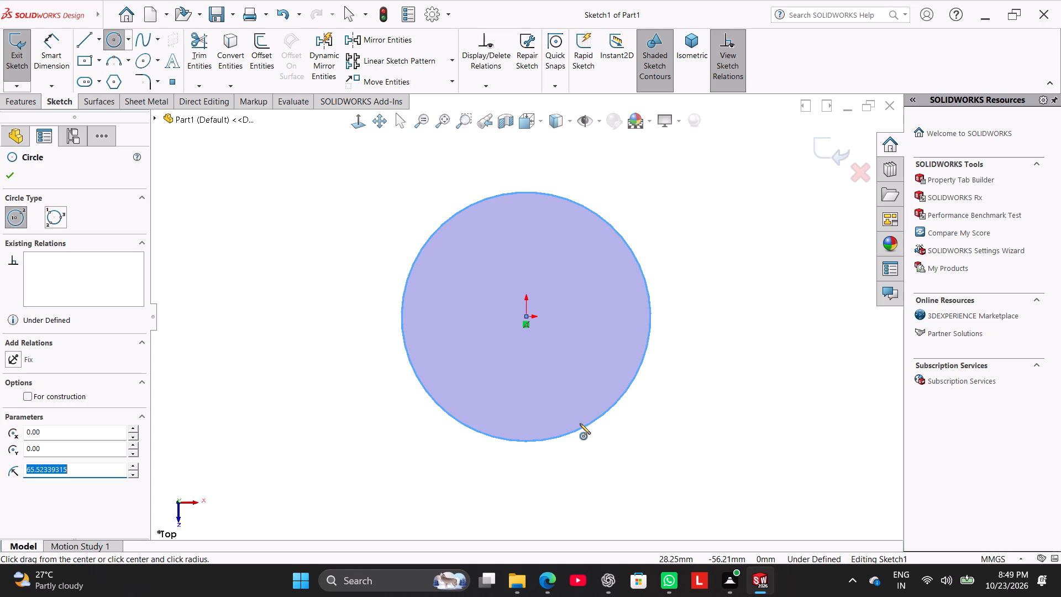
pyautogui.rightClick(349, 209)
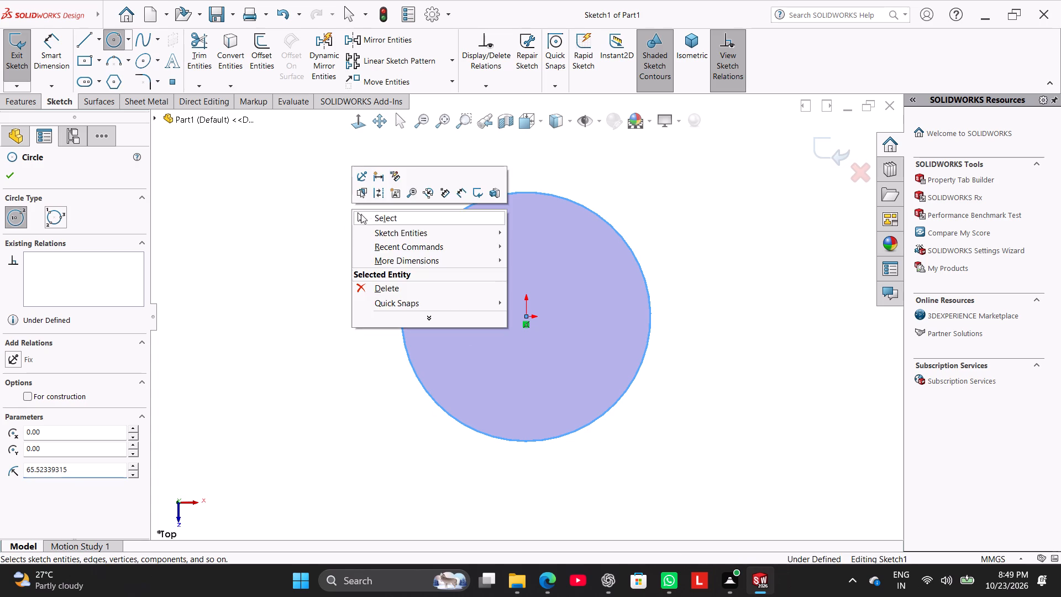
pyautogui.click(369, 217)
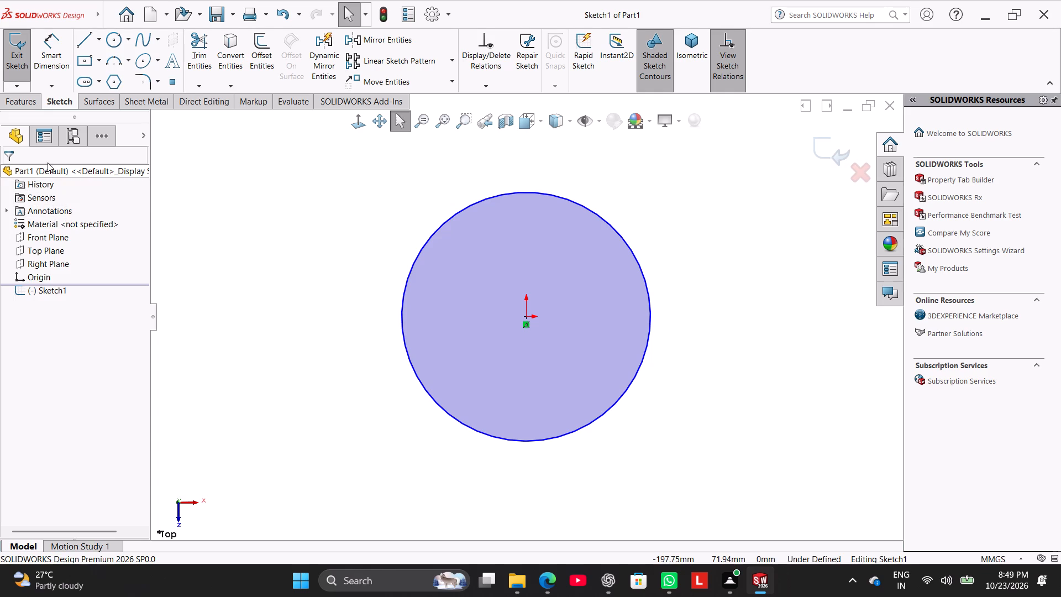
pyautogui.click(231, 184)
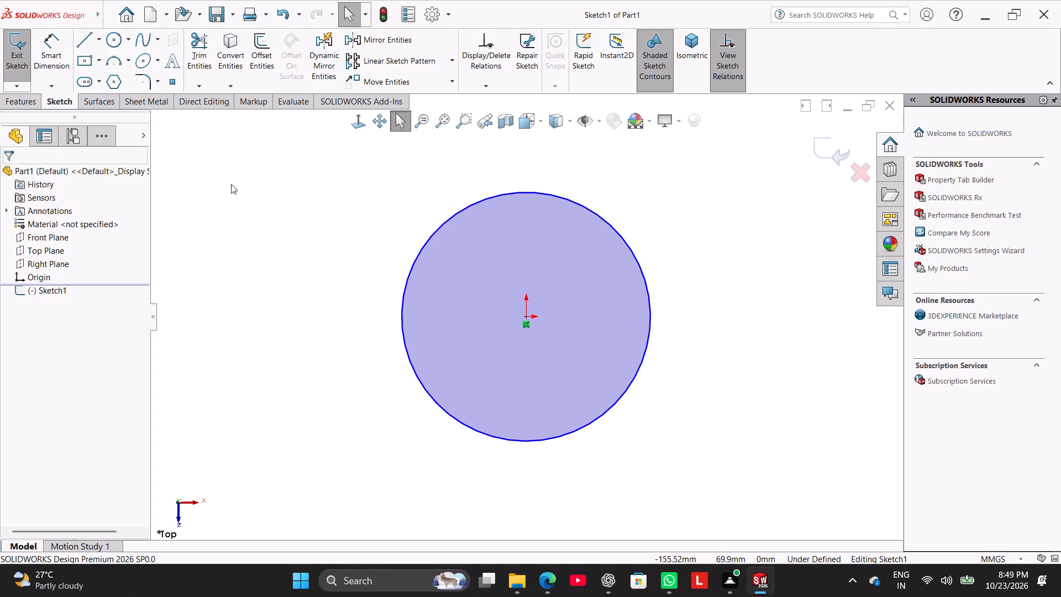
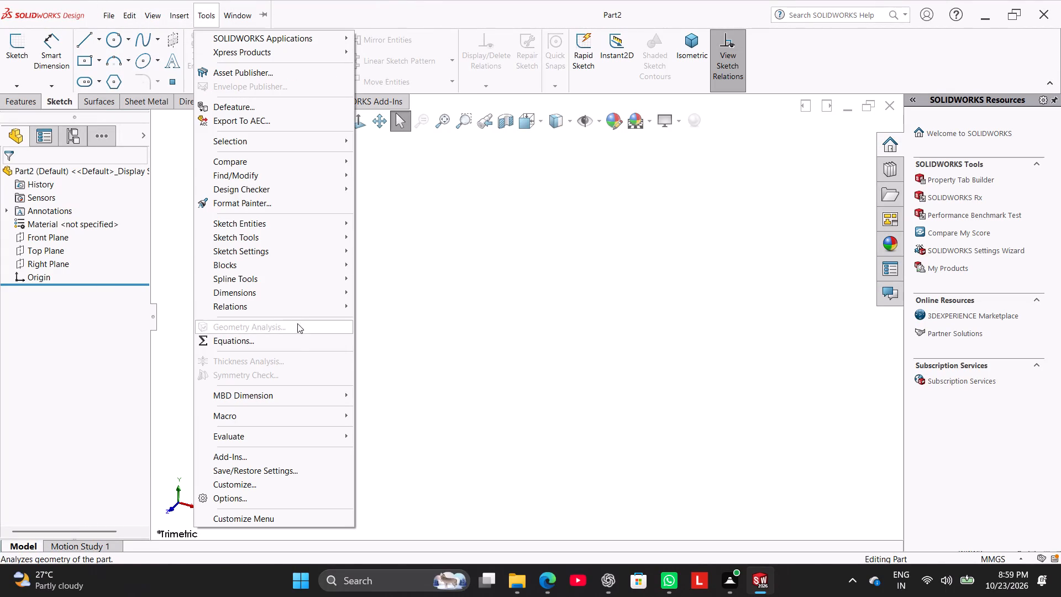
# Open the part's equations table and start a new entry under Global Variables.
pyautogui.click(297, 338)
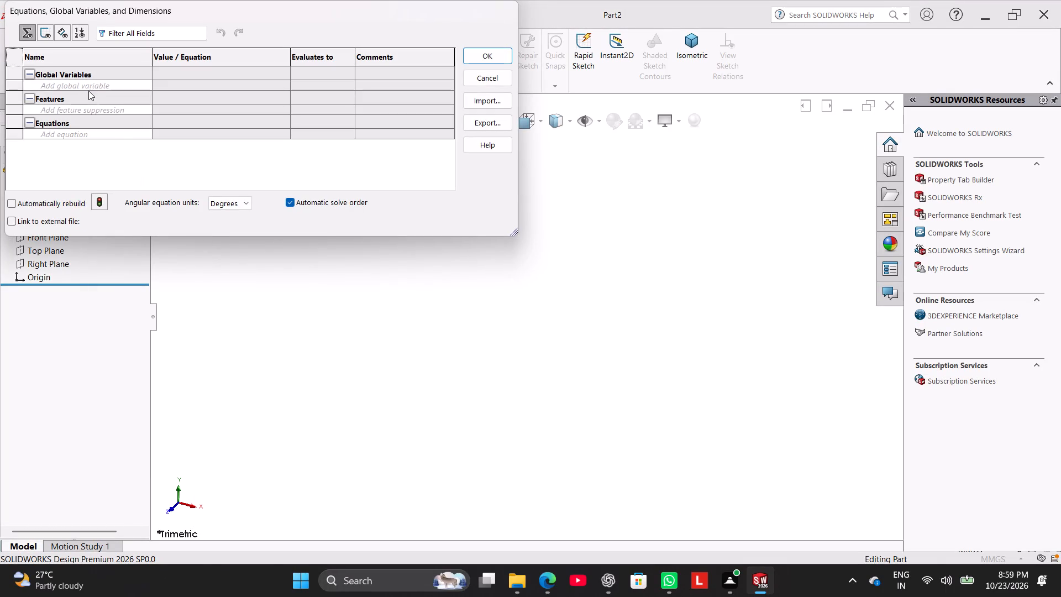
pyautogui.click(88, 83)
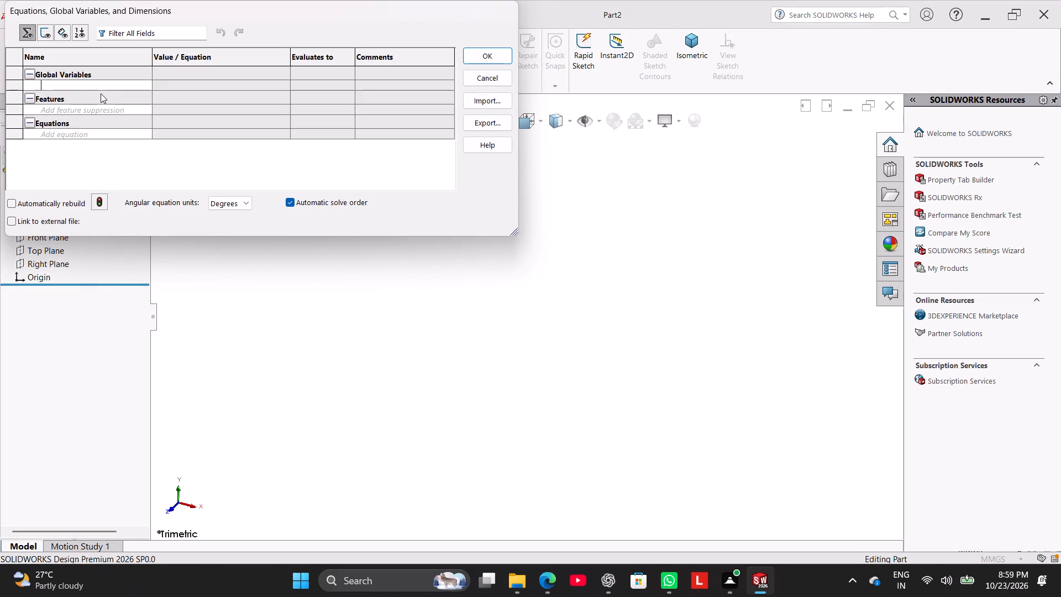
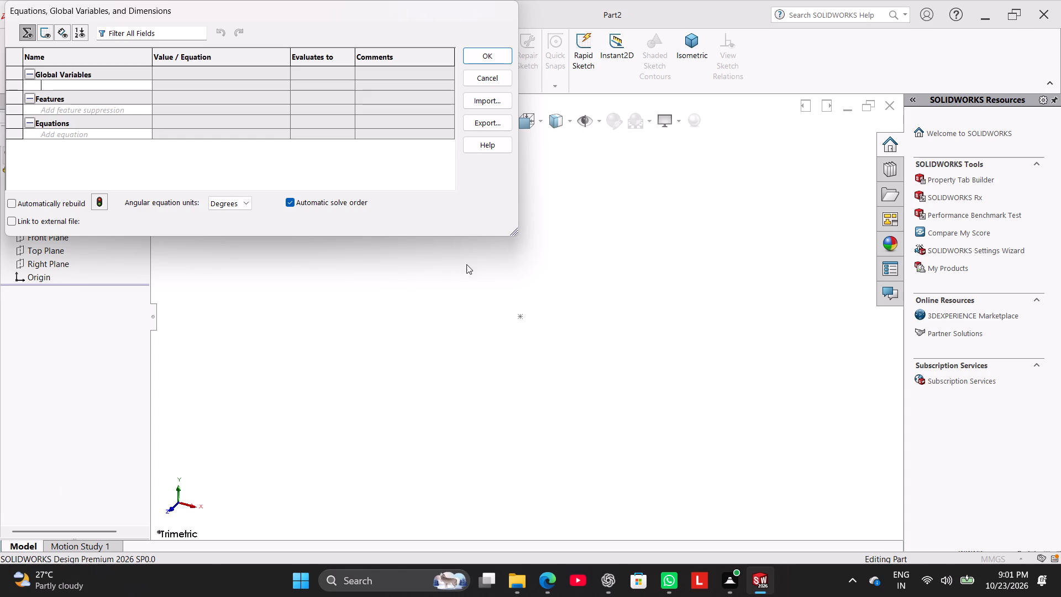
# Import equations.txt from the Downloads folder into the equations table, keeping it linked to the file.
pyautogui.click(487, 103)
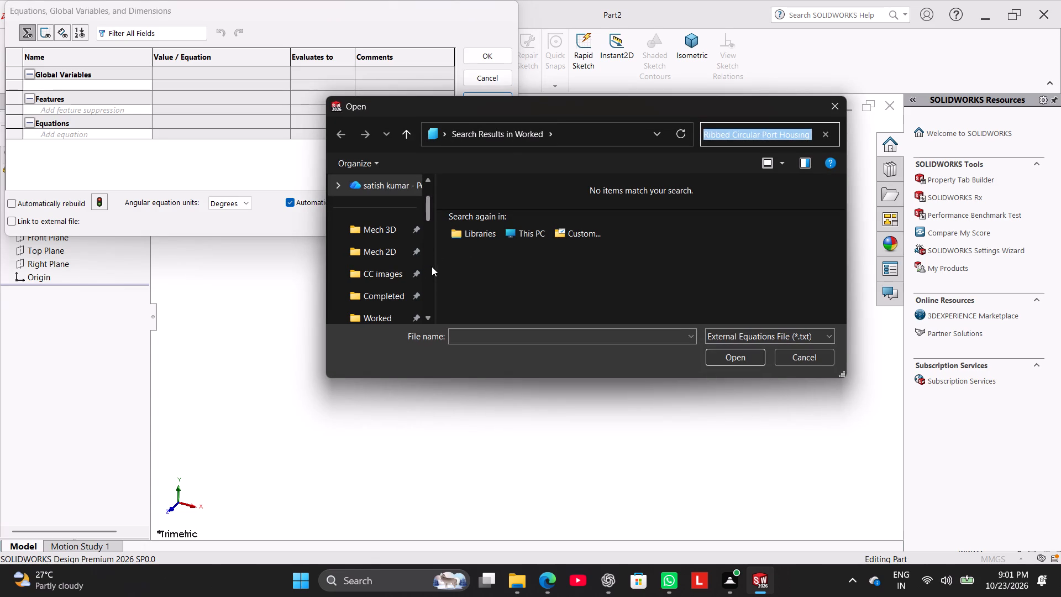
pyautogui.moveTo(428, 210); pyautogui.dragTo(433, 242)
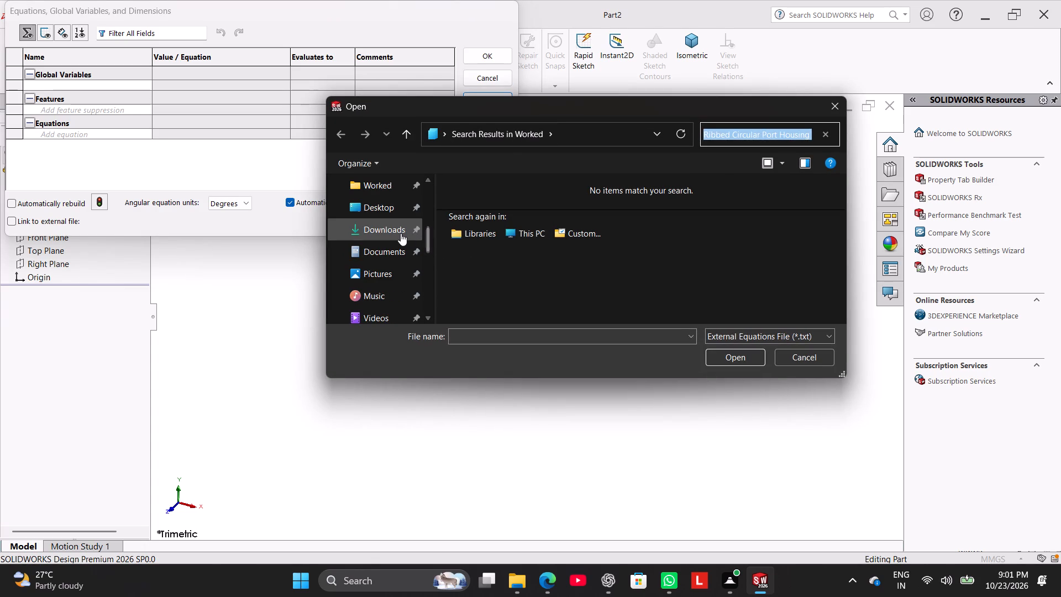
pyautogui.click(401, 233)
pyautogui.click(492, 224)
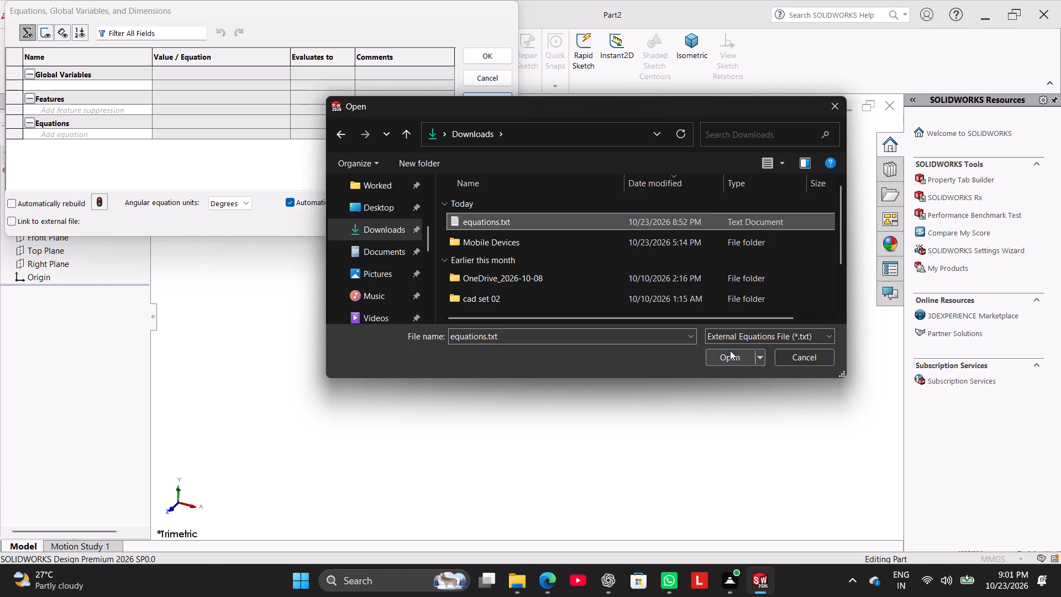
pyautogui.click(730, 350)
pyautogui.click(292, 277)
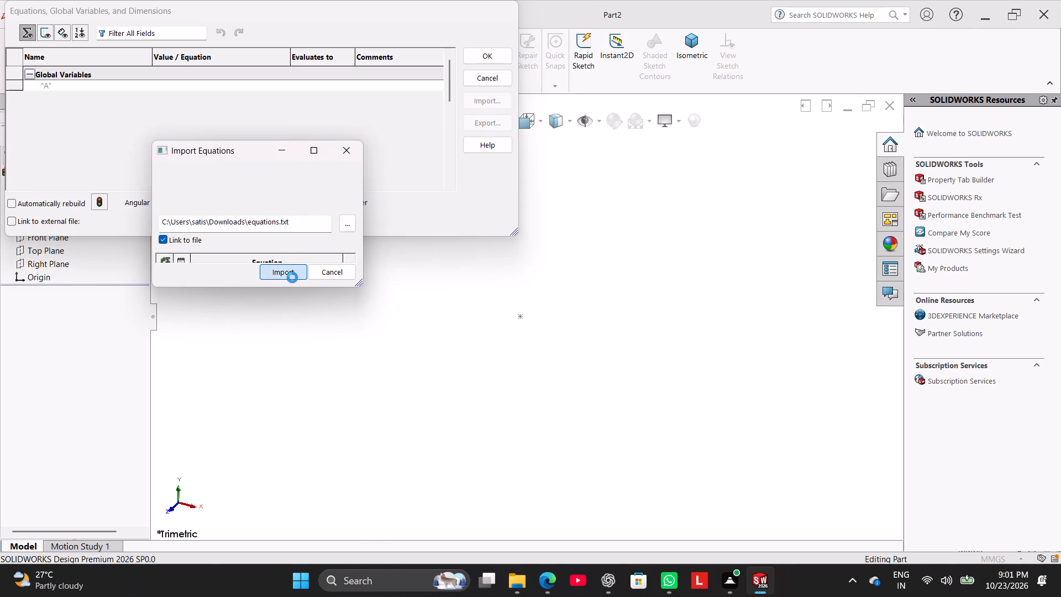
# Examine the full list of imported global variables and equations, and exit the equations table.
pyautogui.moveTo(447, 88); pyautogui.dragTo(451, 126)
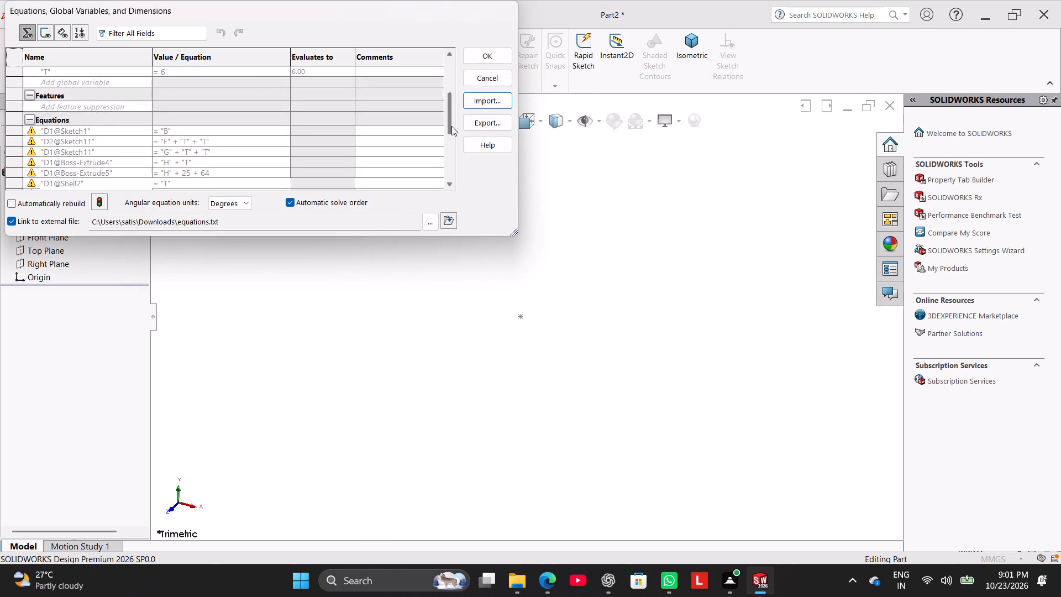
pyautogui.moveTo(451, 126); pyautogui.dragTo(459, 188)
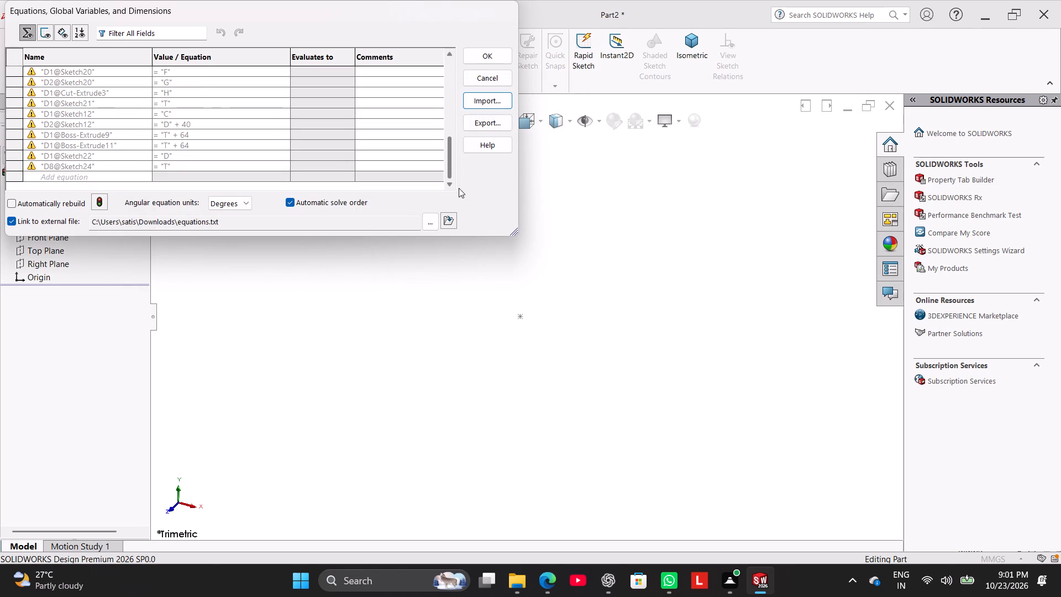
pyautogui.moveTo(459, 188); pyautogui.dragTo(465, 62)
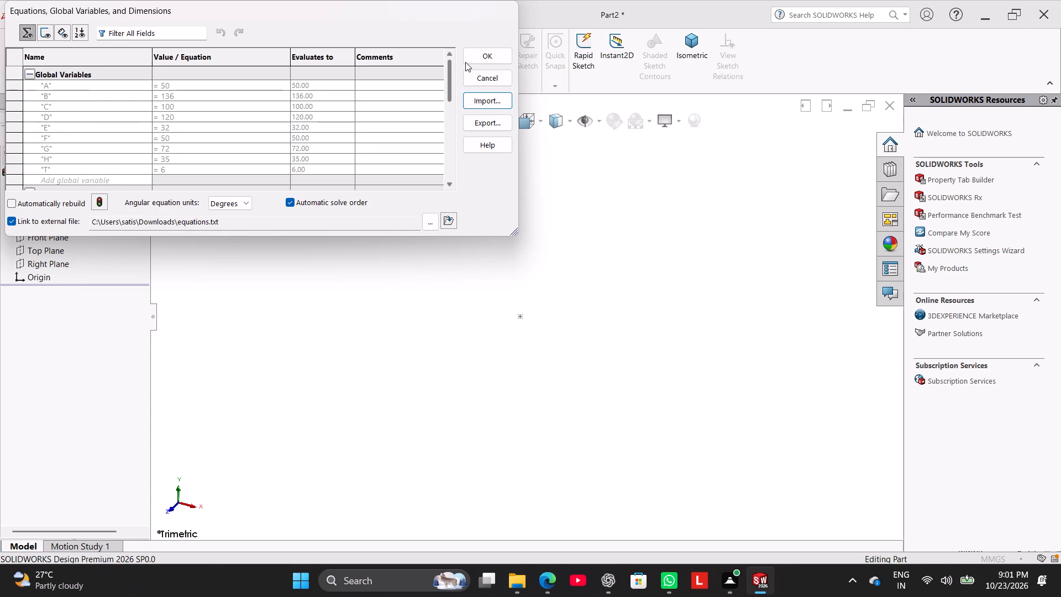
pyautogui.moveTo(465, 62); pyautogui.dragTo(463, 113)
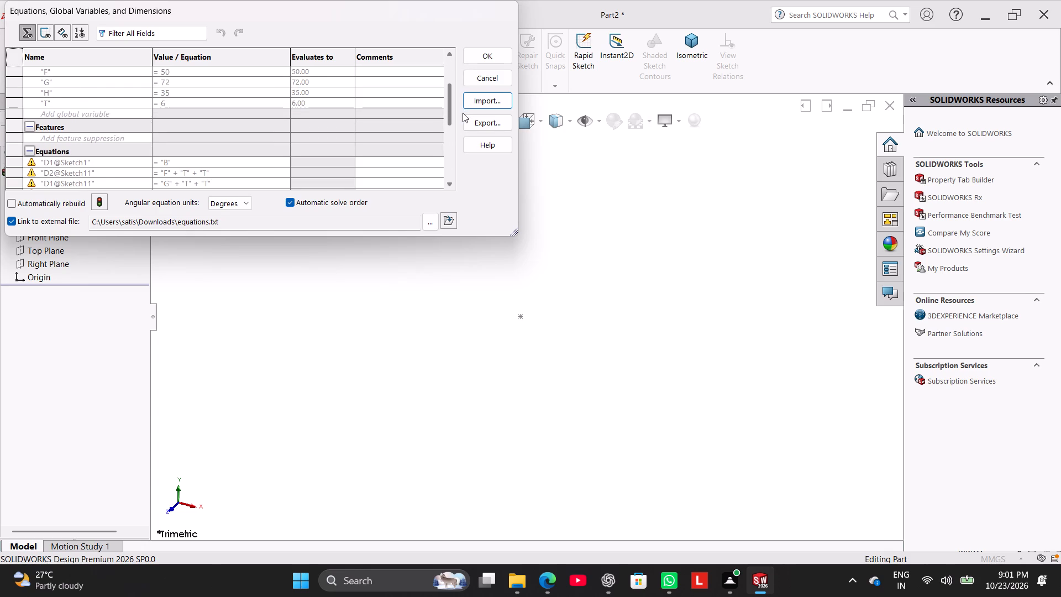
pyautogui.moveTo(463, 113); pyautogui.dragTo(463, 118)
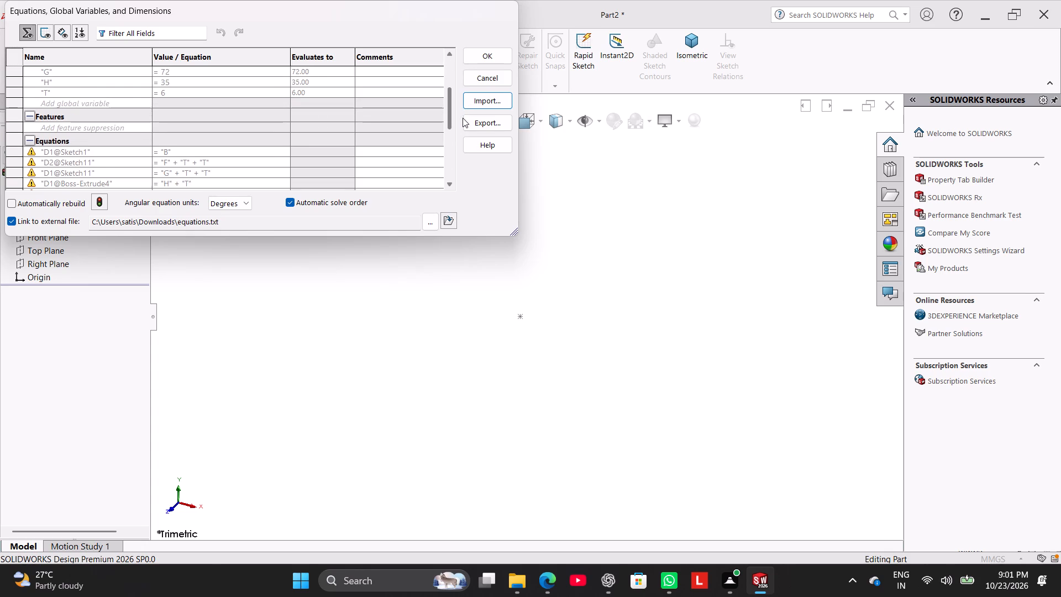
pyautogui.moveTo(463, 118); pyautogui.dragTo(465, 170)
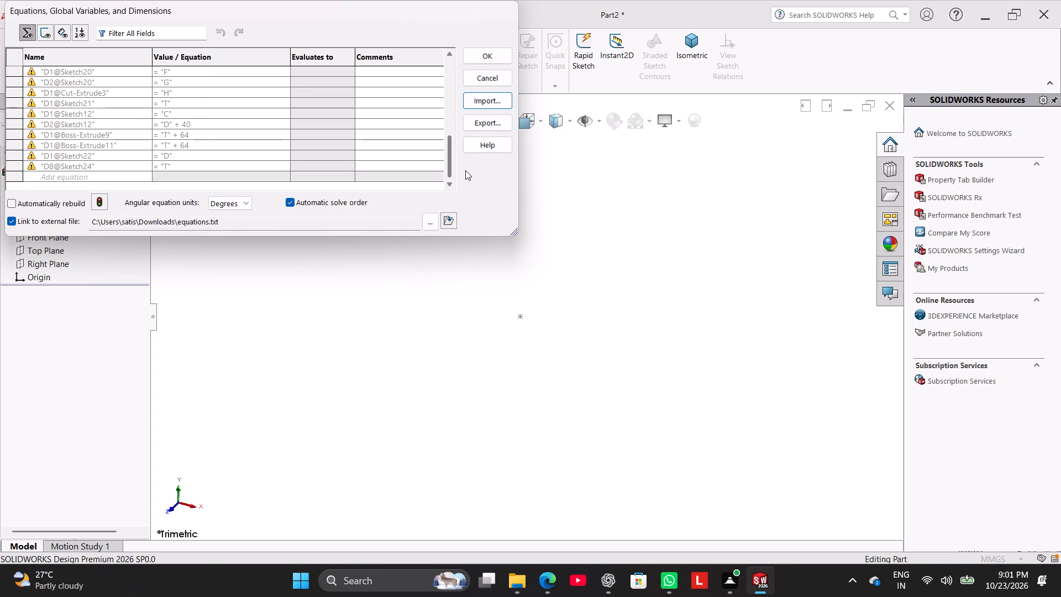
pyautogui.moveTo(465, 170); pyautogui.dragTo(450, 62)
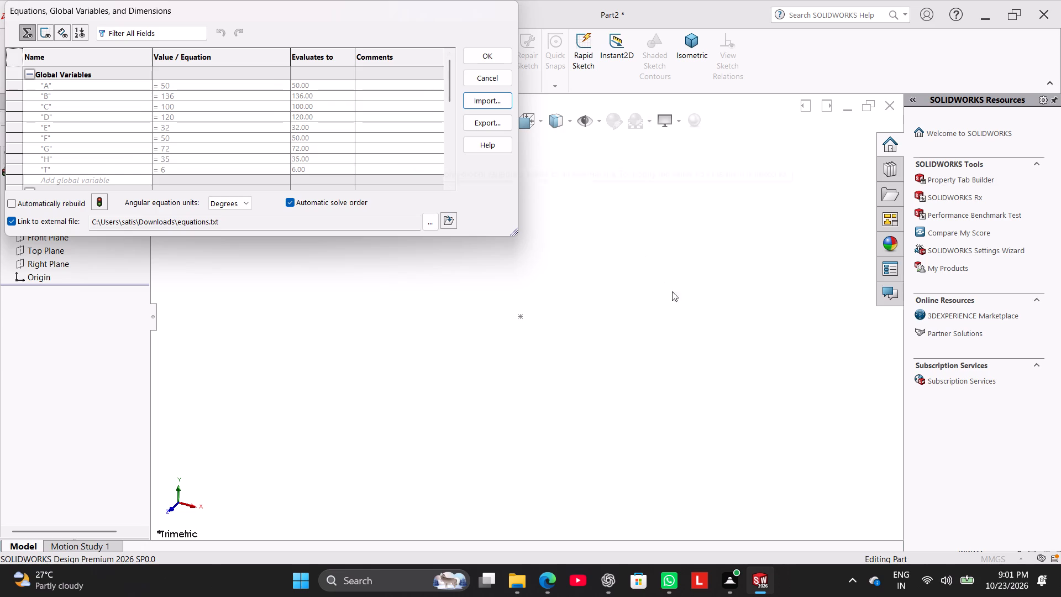
pyautogui.click(496, 58)
pyautogui.click(567, 296)
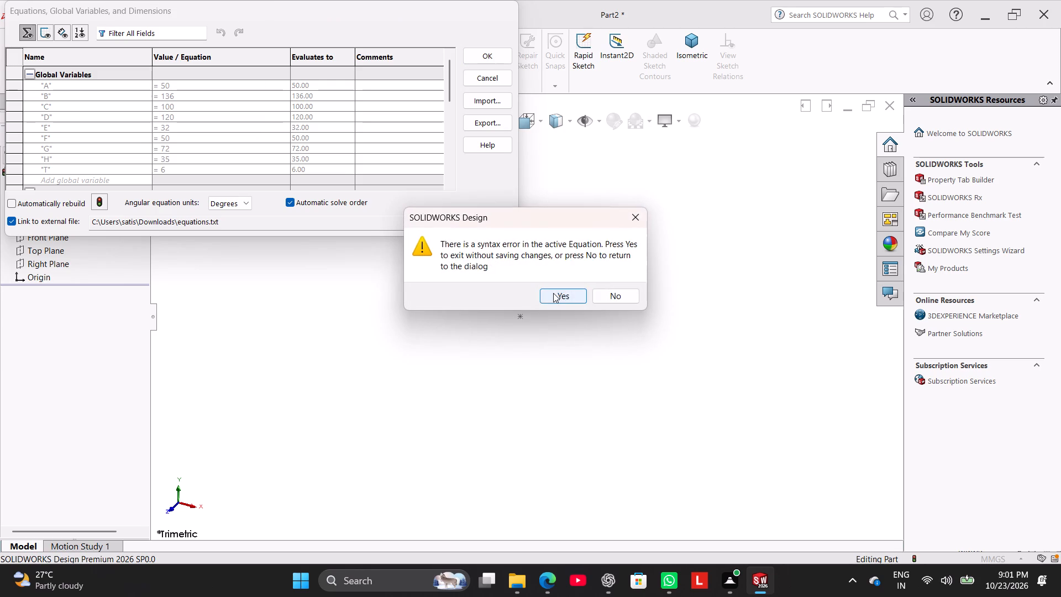
pyautogui.click(556, 293)
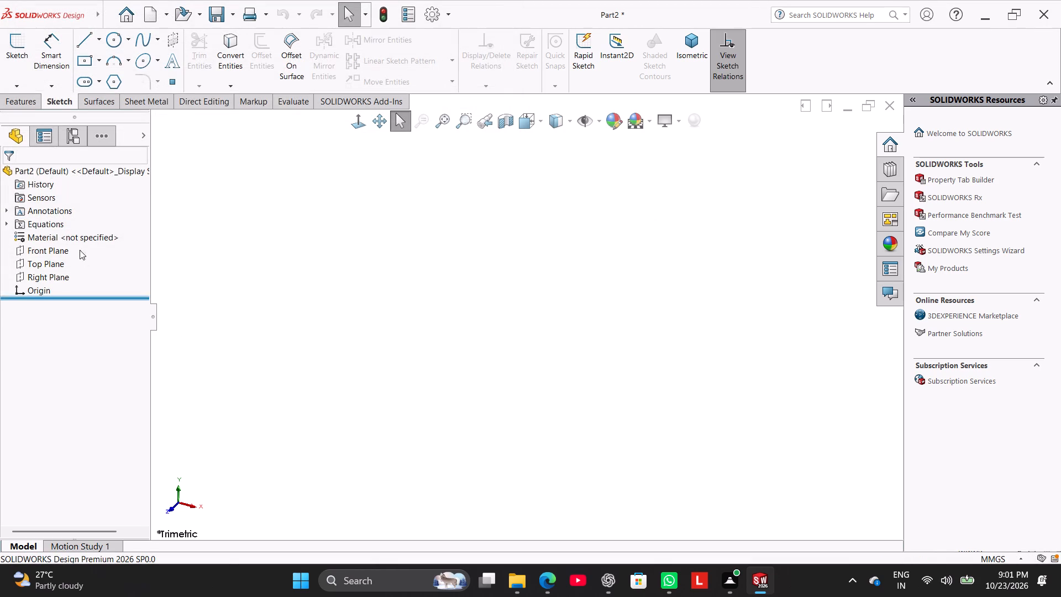
# Reopen the part's equations table to recheck the linked global variables and equations, and exit it.
pyautogui.rightClick(52, 225)
pyautogui.click(81, 233)
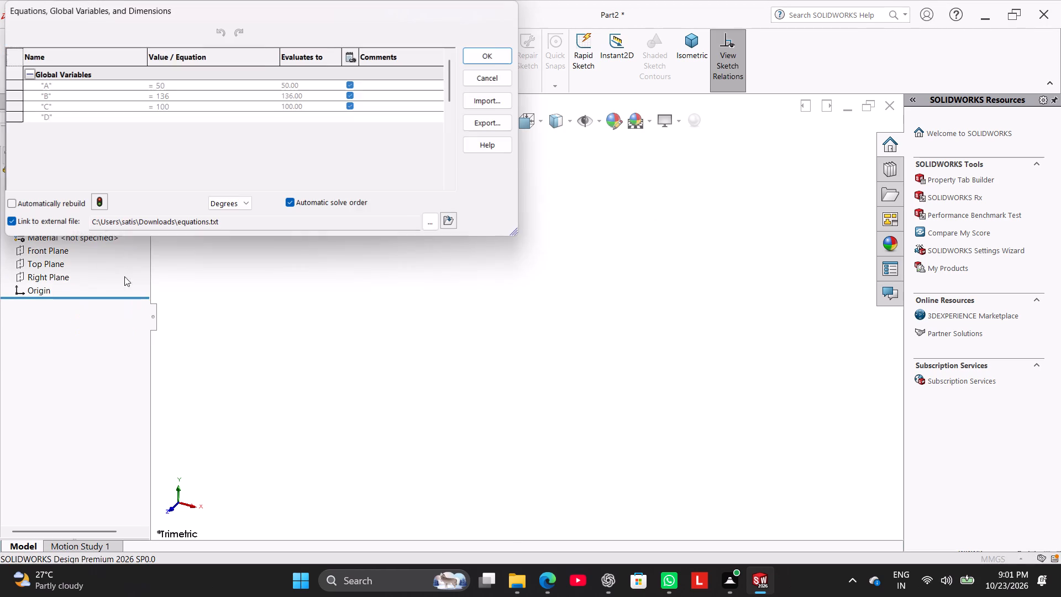
pyautogui.scroll(-3, 311, 122)
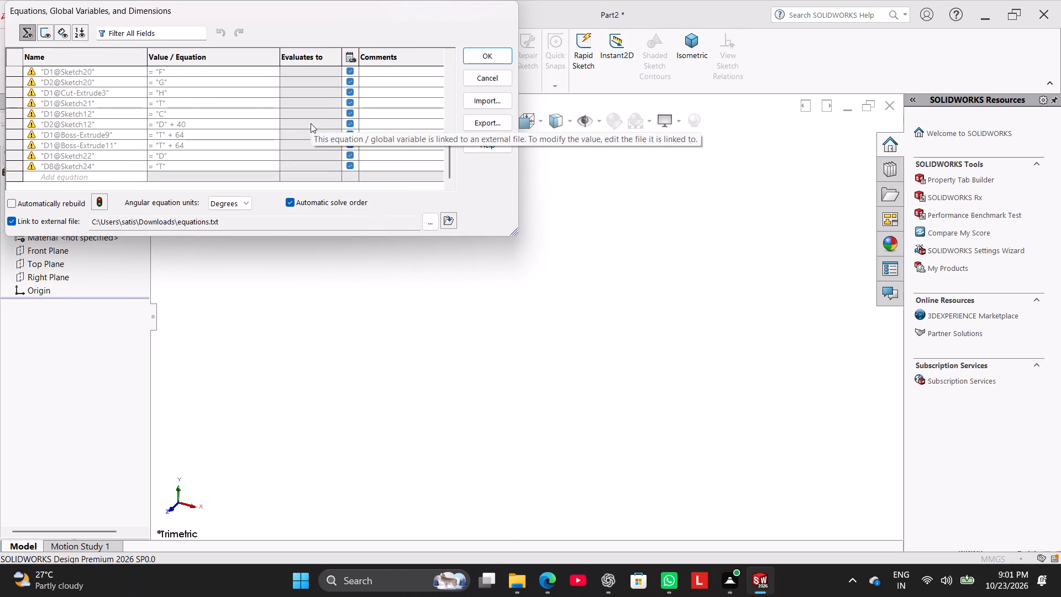
pyautogui.scroll(-3, 311, 124)
pyautogui.scroll(11, 314, 126)
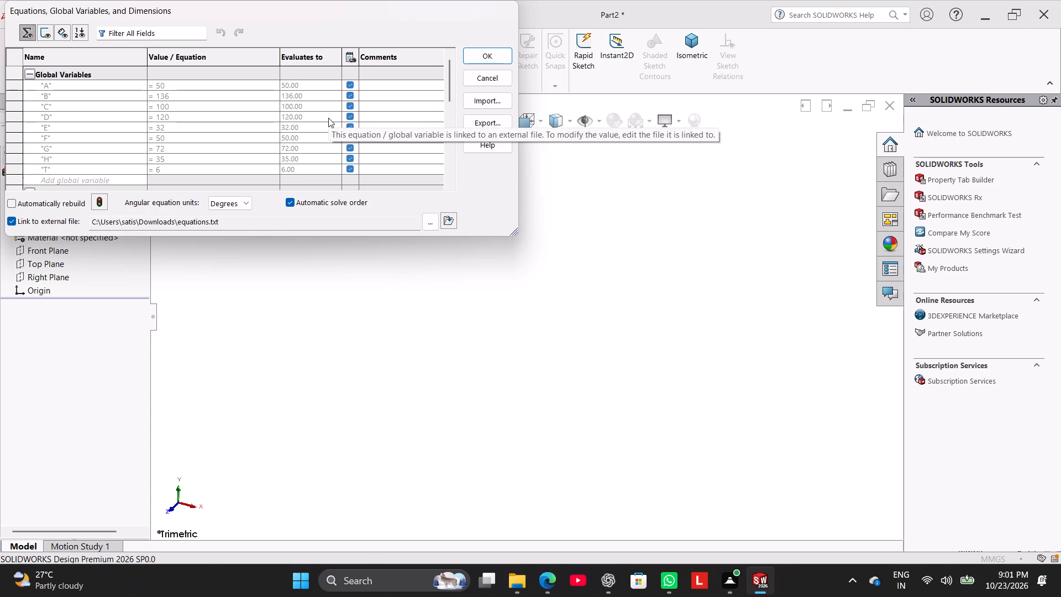
pyautogui.scroll(1, 328, 118)
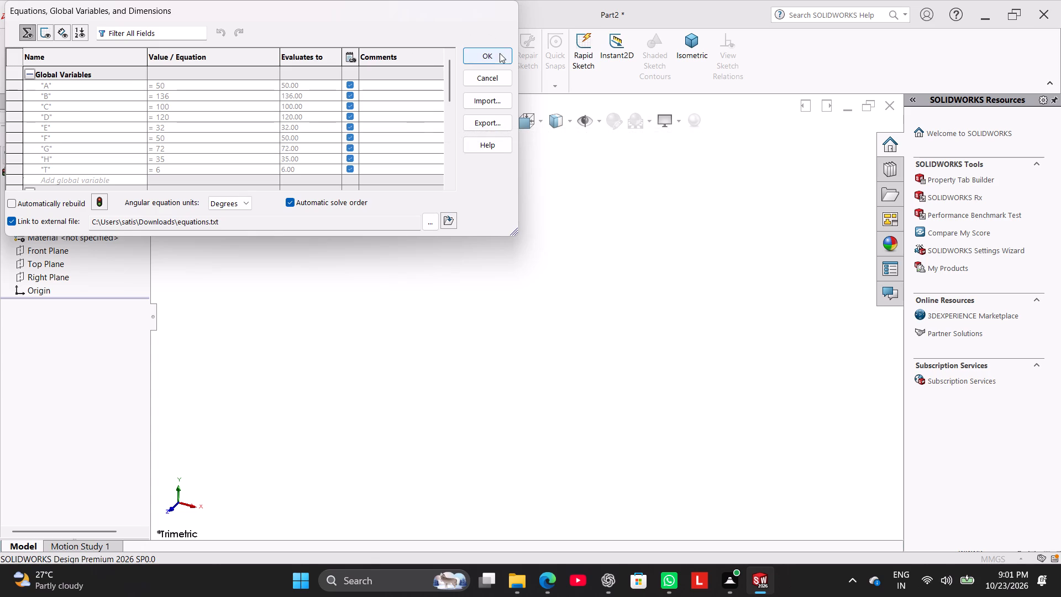
pyautogui.click(500, 53)
pyautogui.click(545, 295)
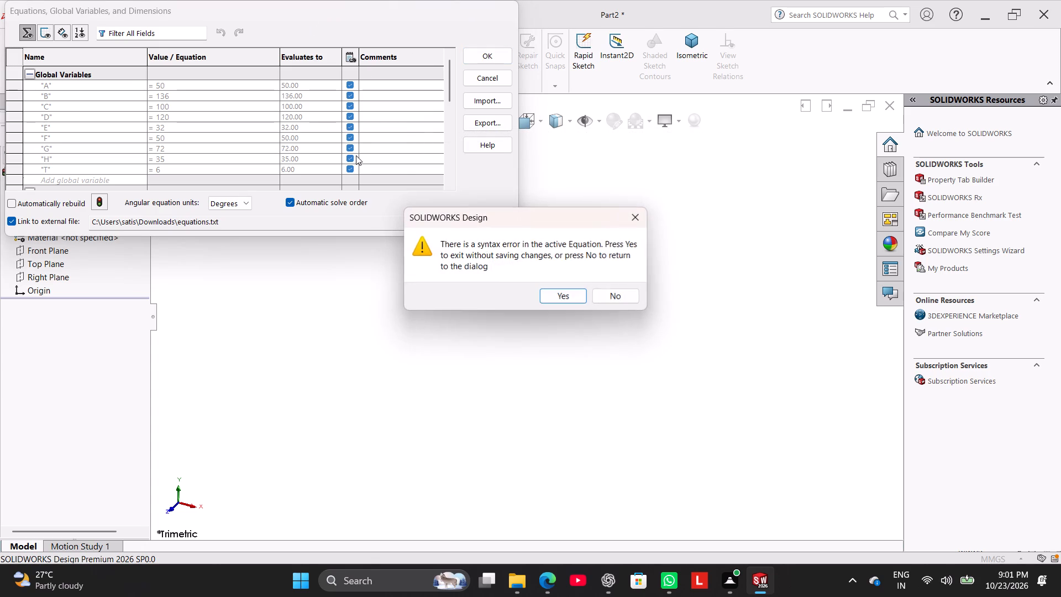
pyautogui.click(557, 299)
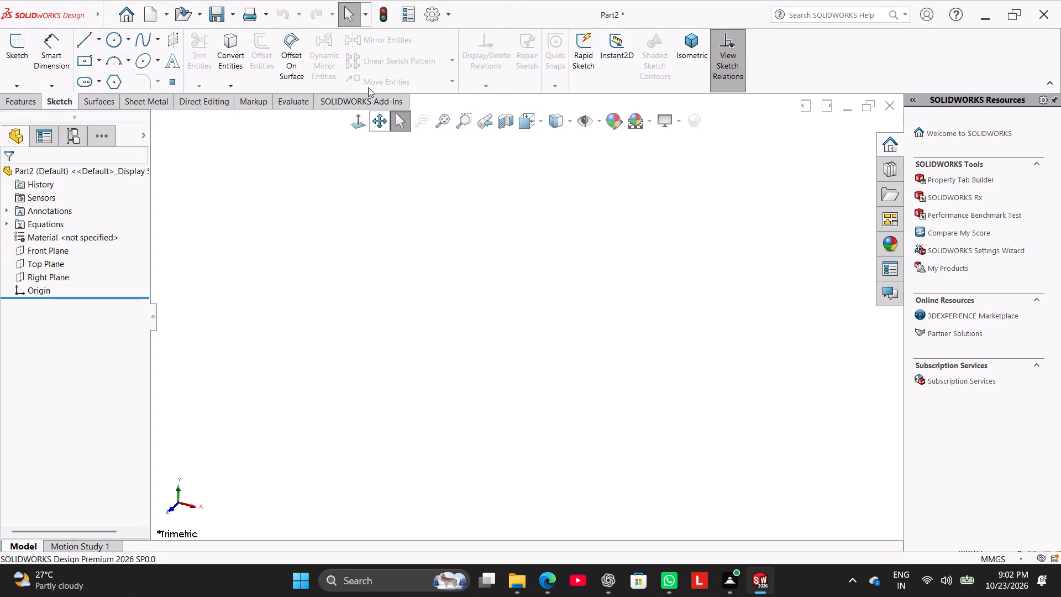
# Close the current part without saving it and create a new part document.
pyautogui.click(422, 325)
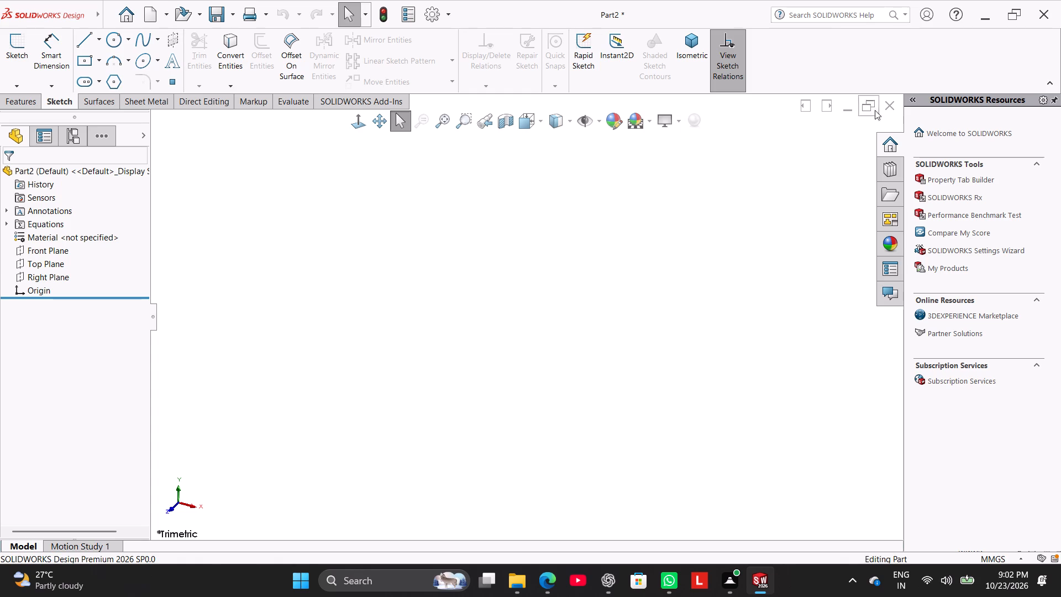
pyautogui.click(890, 110)
pyautogui.click(572, 308)
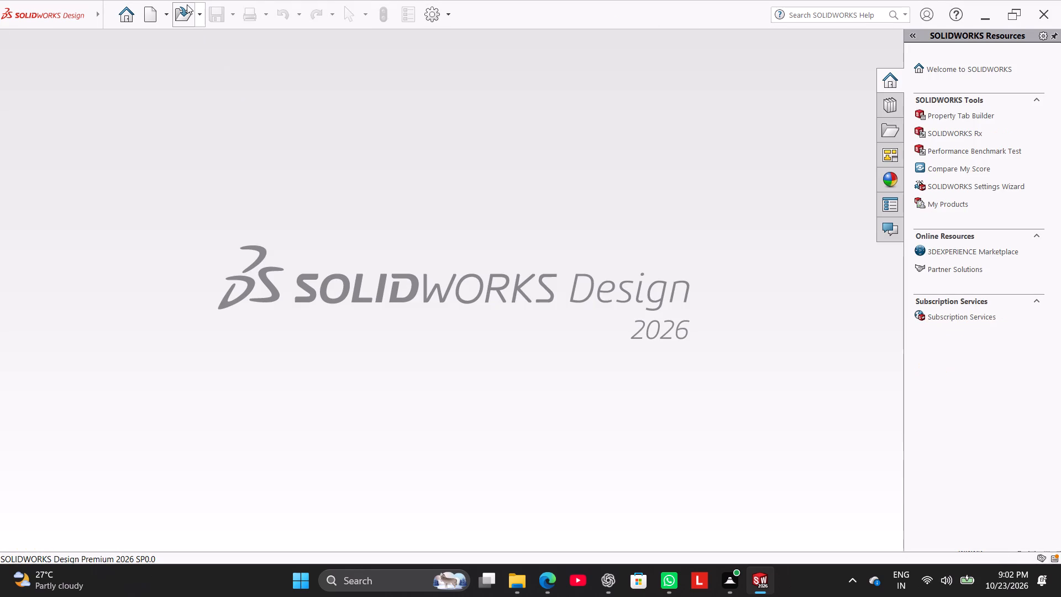
pyautogui.click(156, 19)
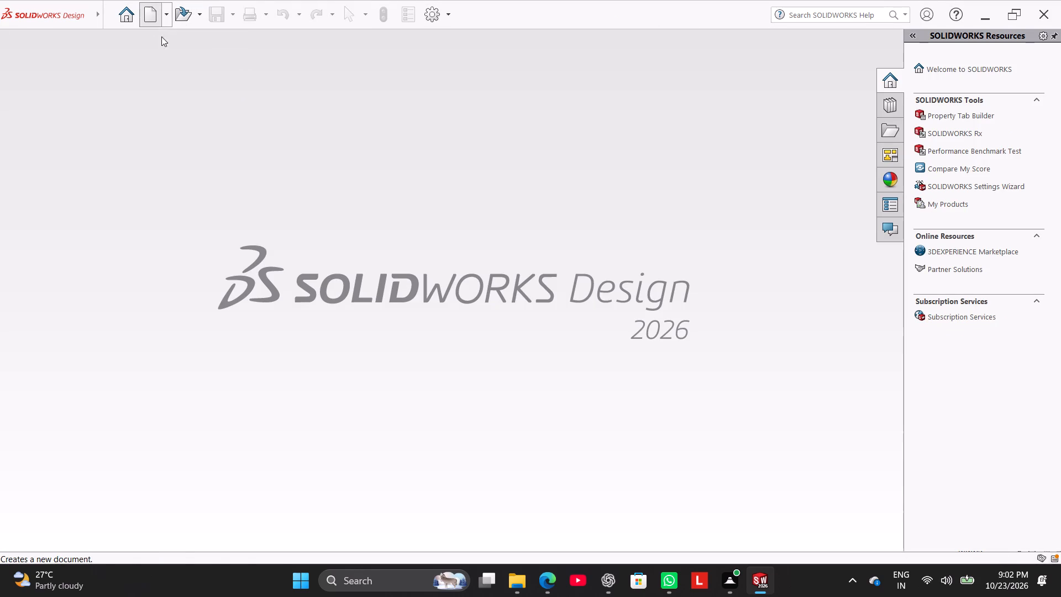
pyautogui.click(439, 431)
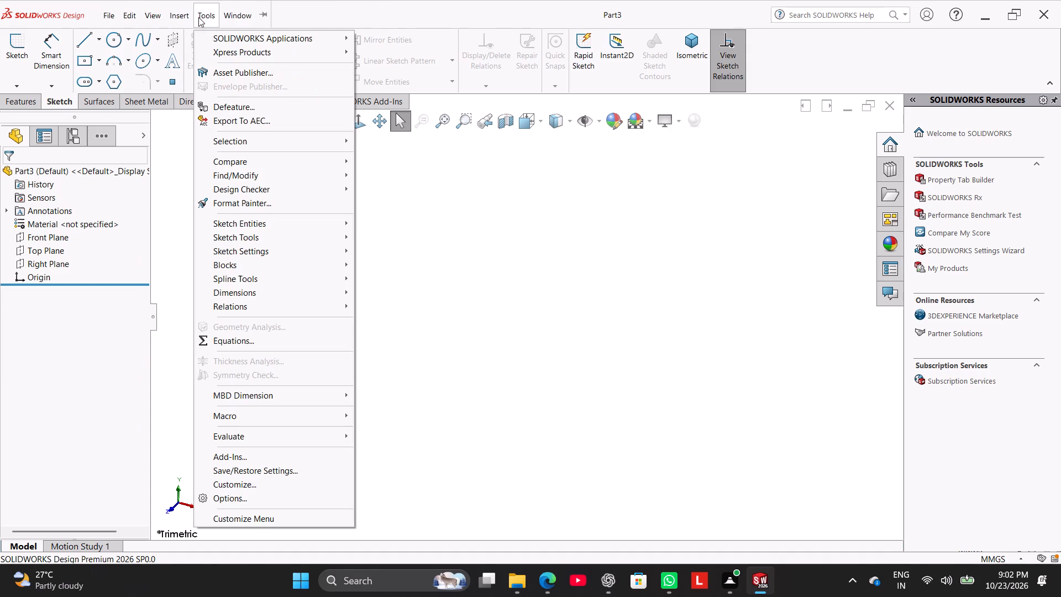
# Add global variables A = 50 and B = 136 in the new part's equations table.
pyautogui.click(245, 338)
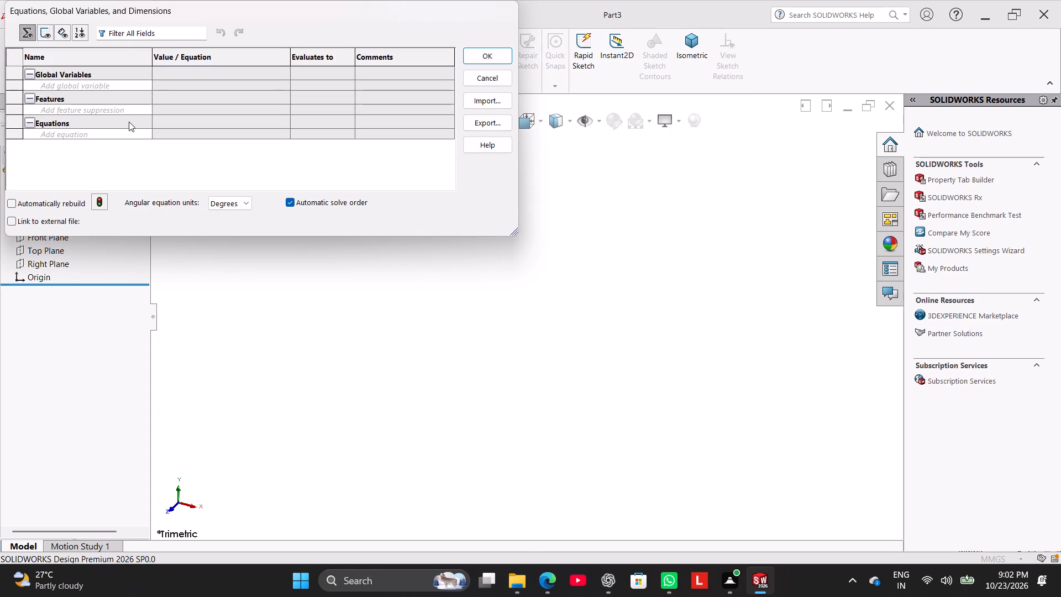
pyautogui.doubleClick(84, 85)
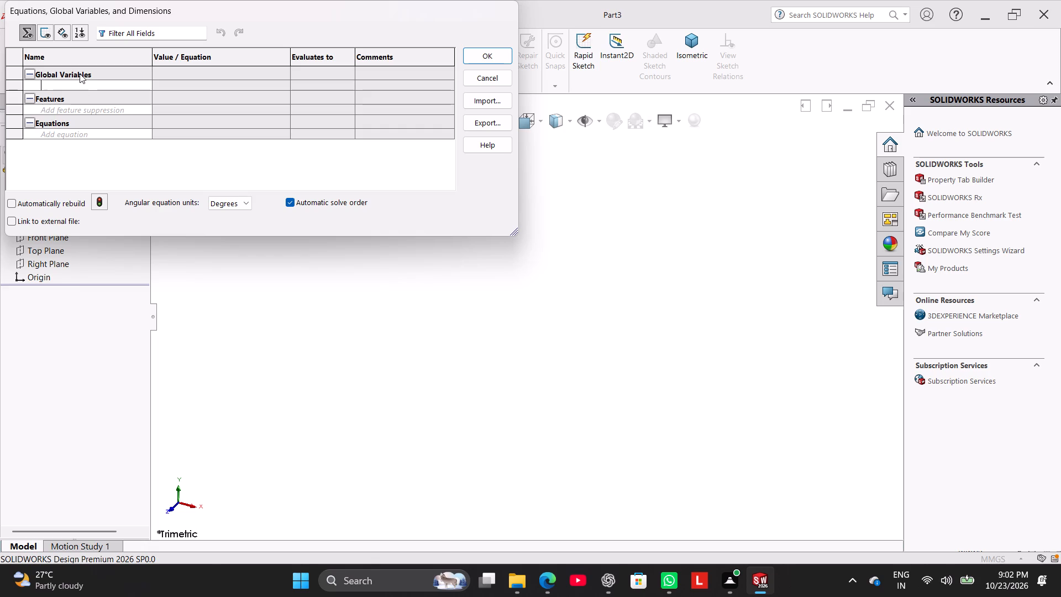
pyautogui.hotkey('shift', 'a')
pyautogui.press('Return')
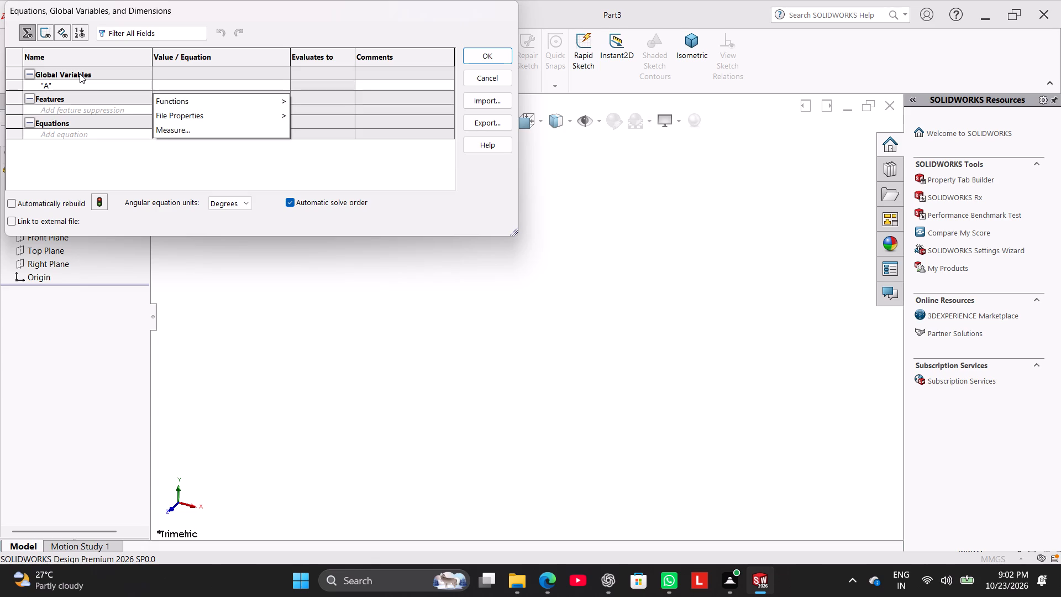
pyautogui.write('50')
pyautogui.press('Return')
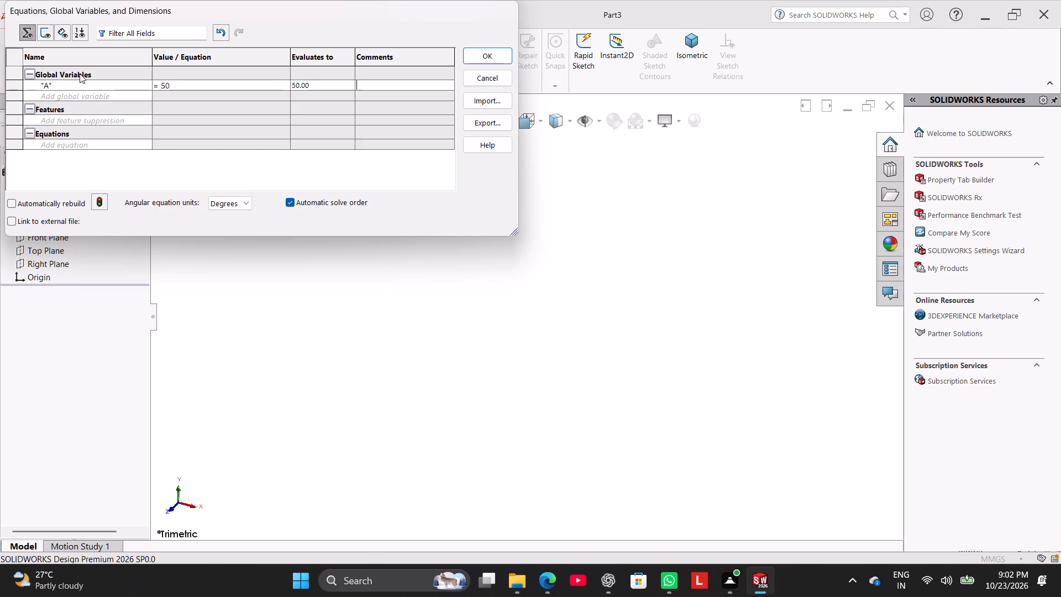
pyautogui.press('Return')
pyautogui.hotkey('shift', 'b')
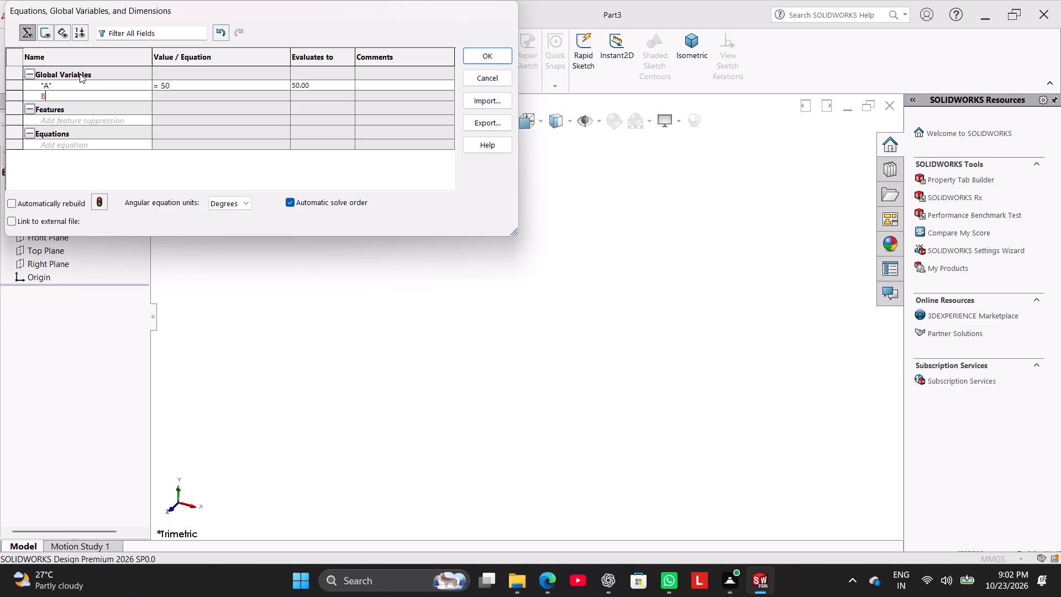
pyautogui.press('Return')
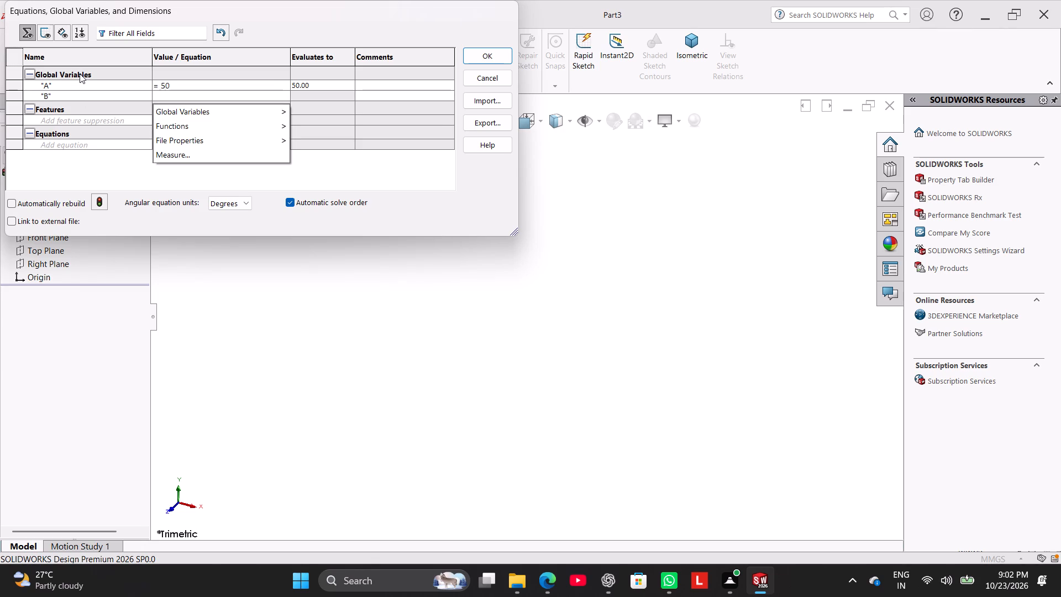
pyautogui.write('13')
pyautogui.press('6')
pyautogui.press('Return')
pyautogui.press('Return')
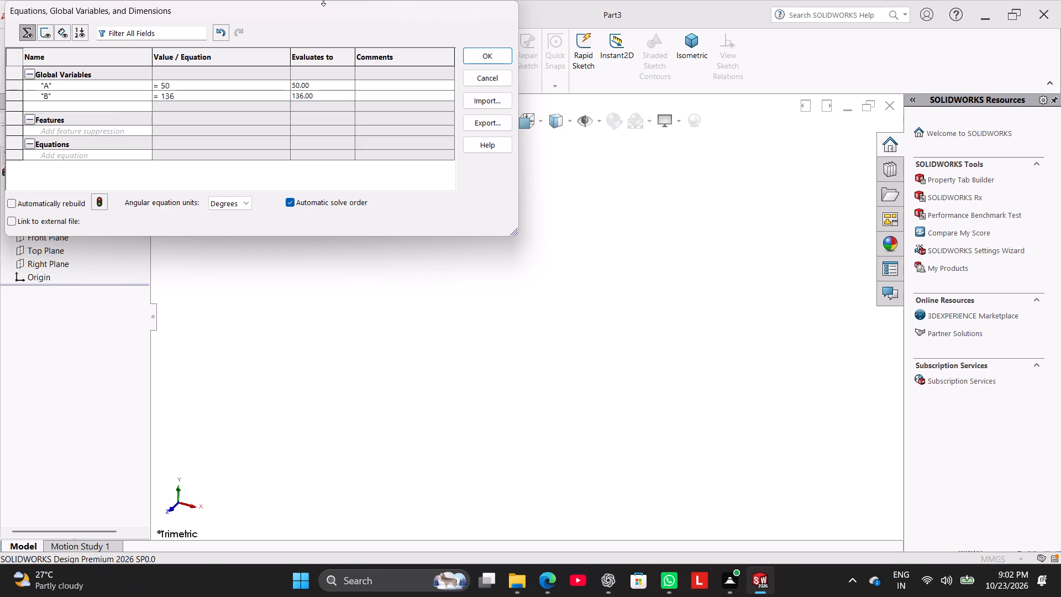
# Add global variables C = 100 and D = 120 to the equations table.
pyautogui.press('c')
pyautogui.press('Return')
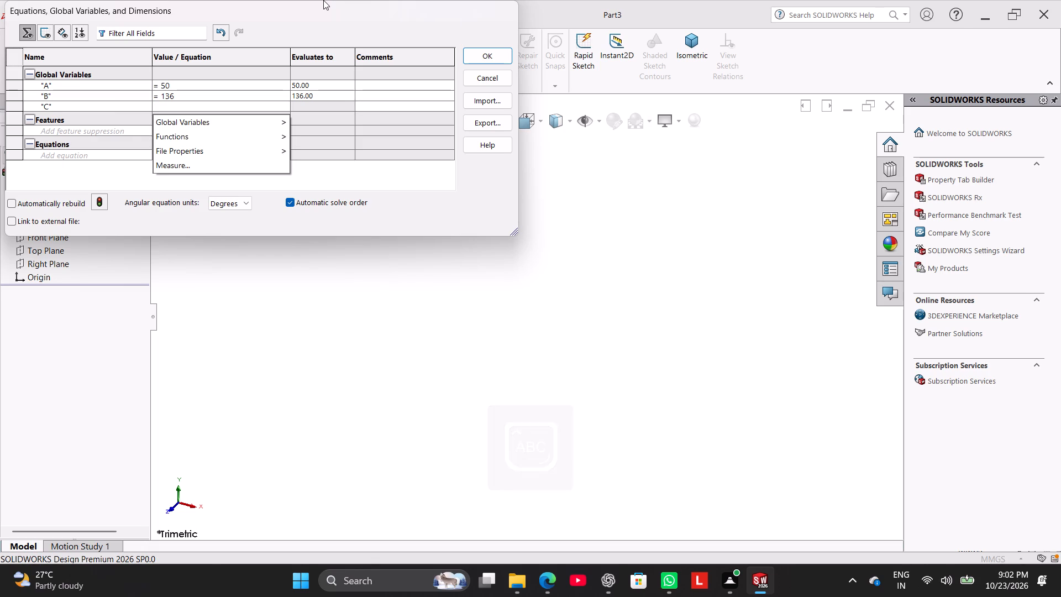
pyautogui.write('100')
pyautogui.press('Return')
pyautogui.press('Return')
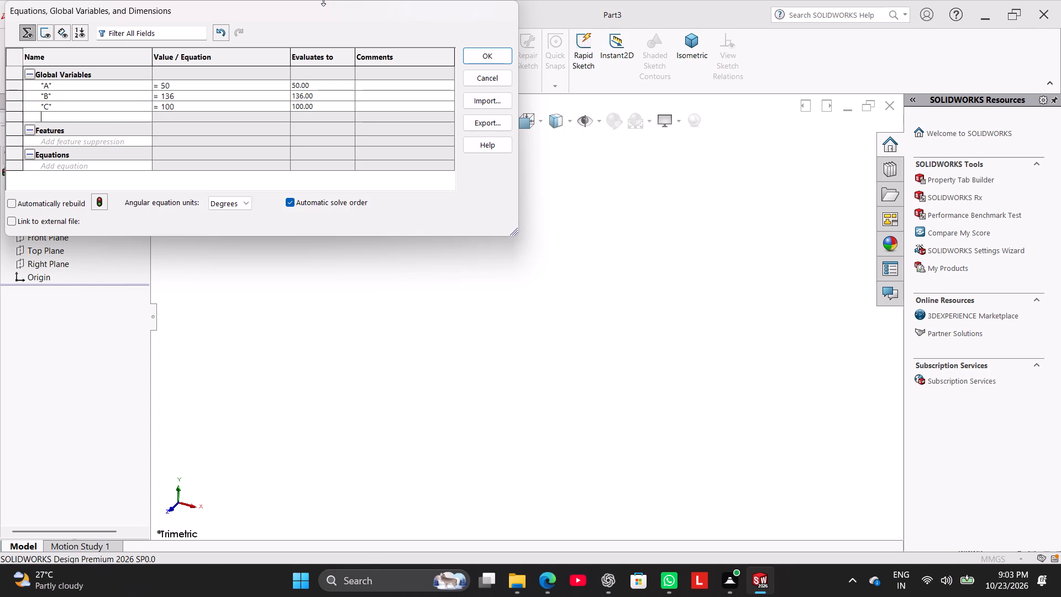
pyautogui.press('d')
pyautogui.press('Return')
pyautogui.write('120')
pyautogui.press('Return')
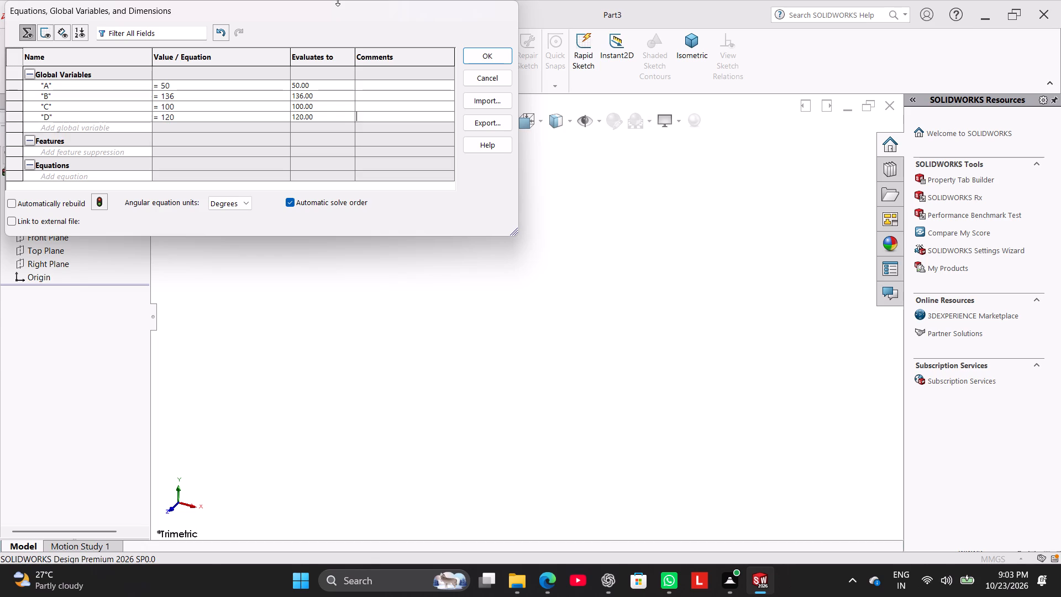
# Add global variables E = 32 and F = 50 to the equations table.
pyautogui.press('e')
pyautogui.press('BackSpace')
pyautogui.press('Return')
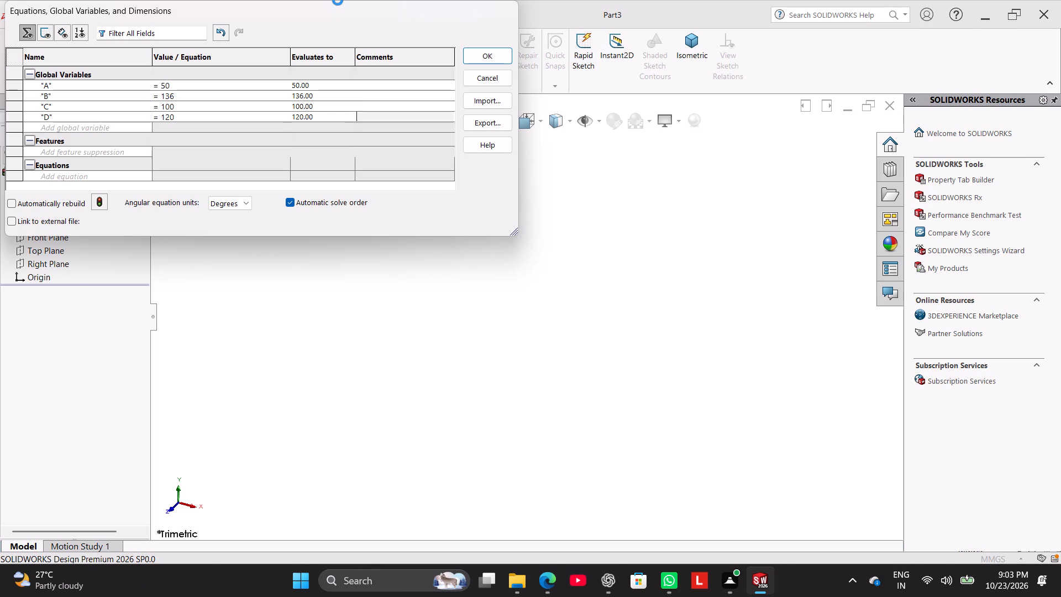
pyautogui.press('e')
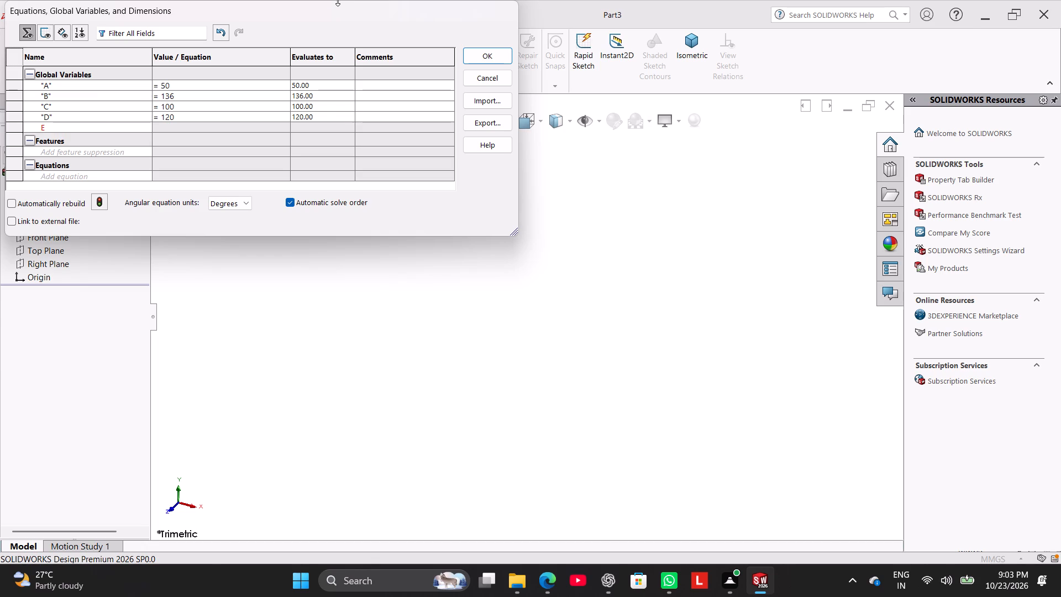
pyautogui.press('Return')
pyautogui.write('32')
pyautogui.press('Return')
pyautogui.press('Return')
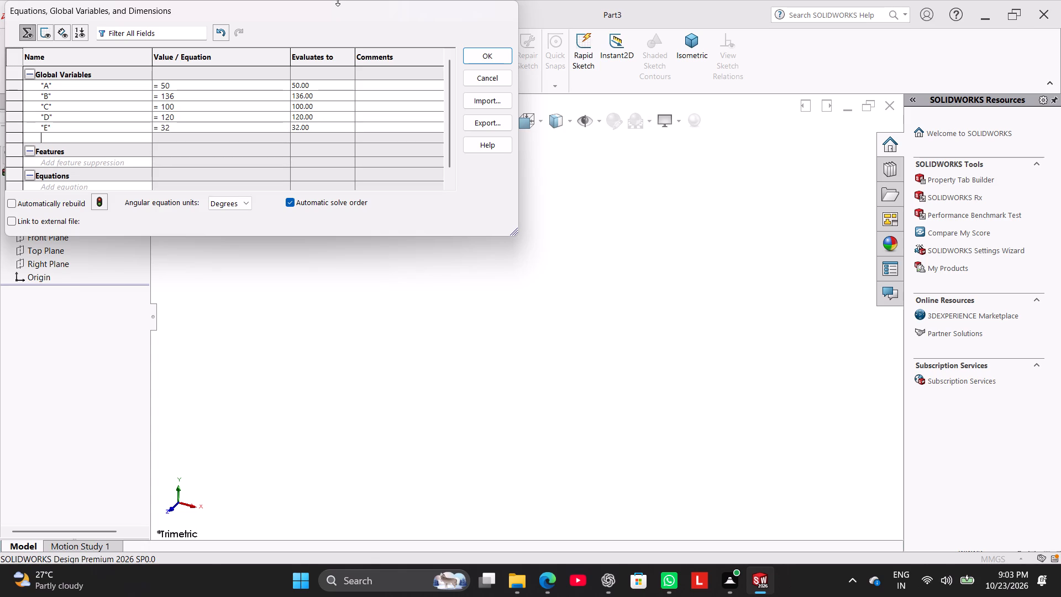
pyautogui.press('f')
pyautogui.press('Return')
pyautogui.write('50')
pyautogui.press('Return')
pyautogui.press('Return')
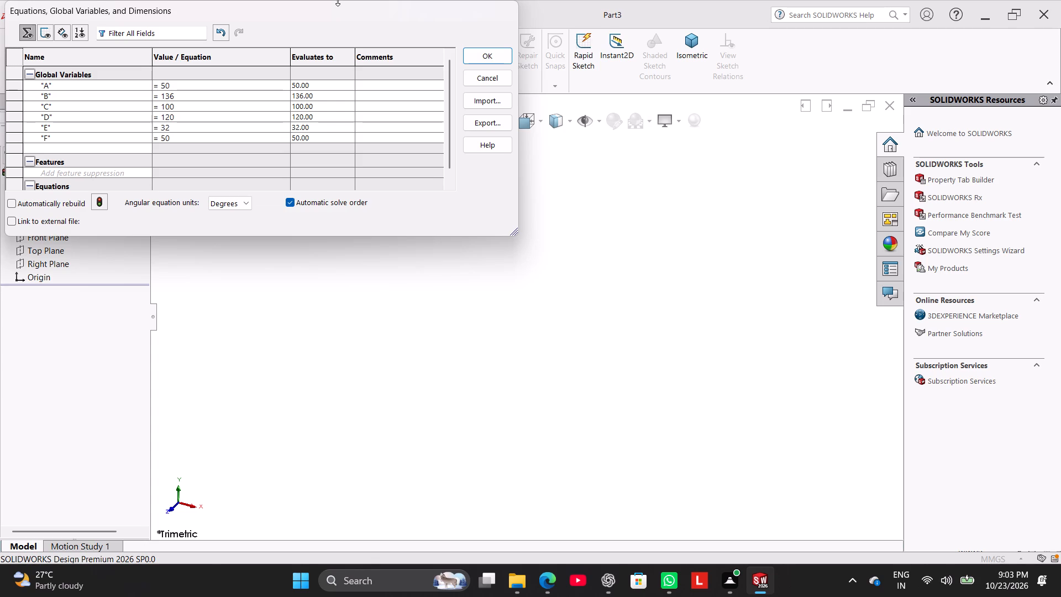
# Add global variables G = 72 and H = 35 to the equations table.
pyautogui.press('g')
pyautogui.press('Return')
pyautogui.write('72')
pyautogui.press('Return')
pyautogui.press('Return')
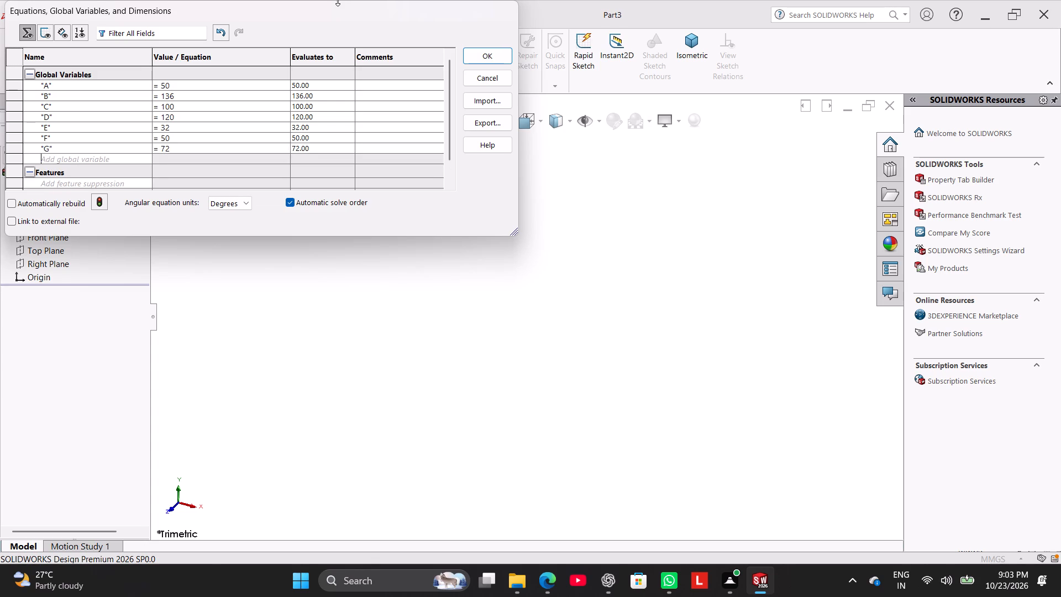
pyautogui.press('h')
pyautogui.press('Return')
pyautogui.write('35')
pyautogui.press('Return')
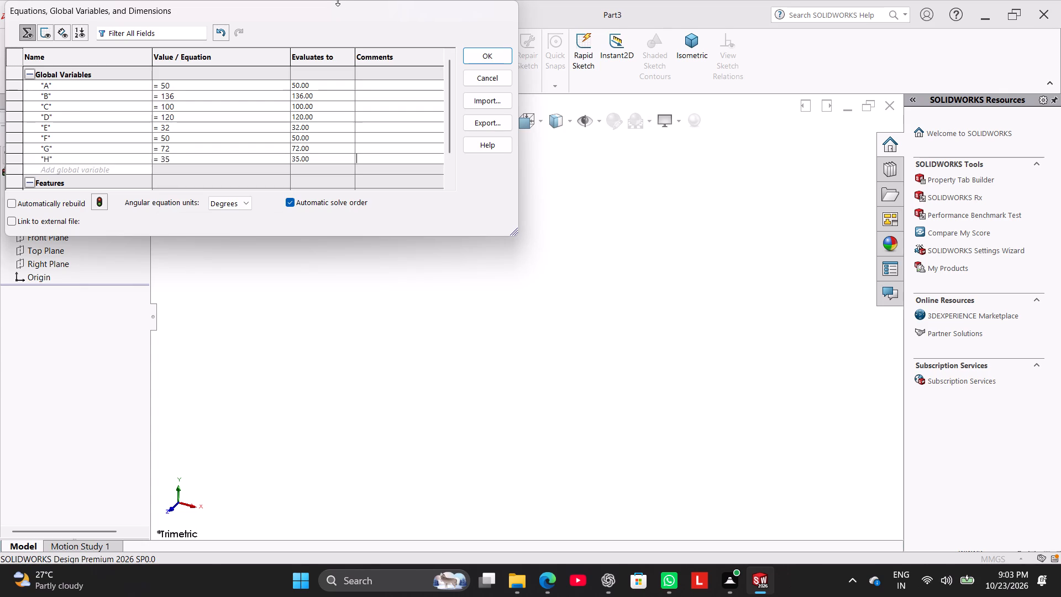
pyautogui.press('Return')
# Add global variable T = 6 and accept the equations table.
pyautogui.press('t')
pyautogui.press('Return')
pyautogui.press('6')
pyautogui.press('Return')
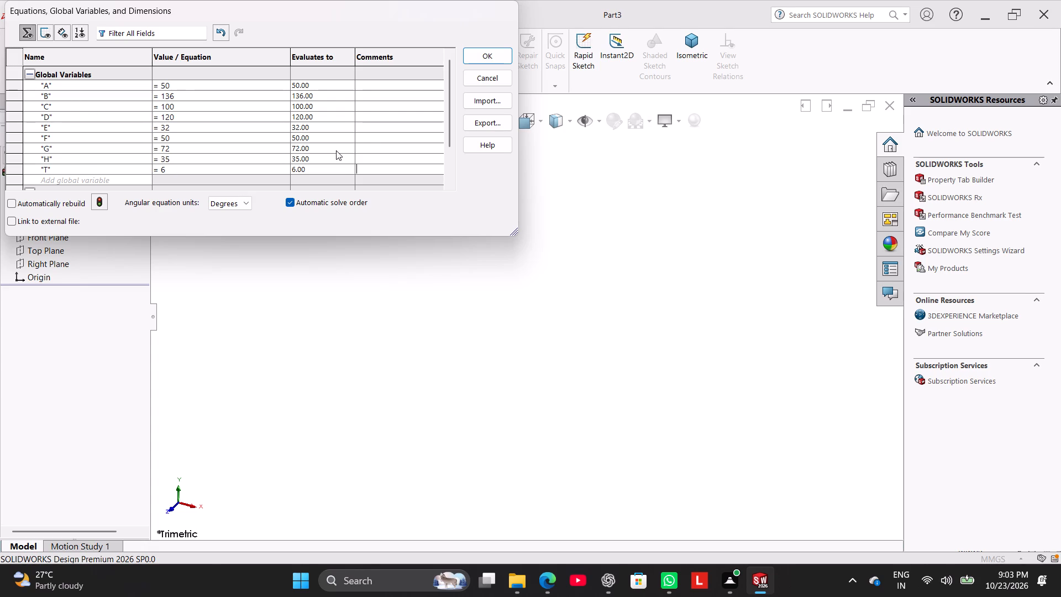
pyautogui.click(485, 57)
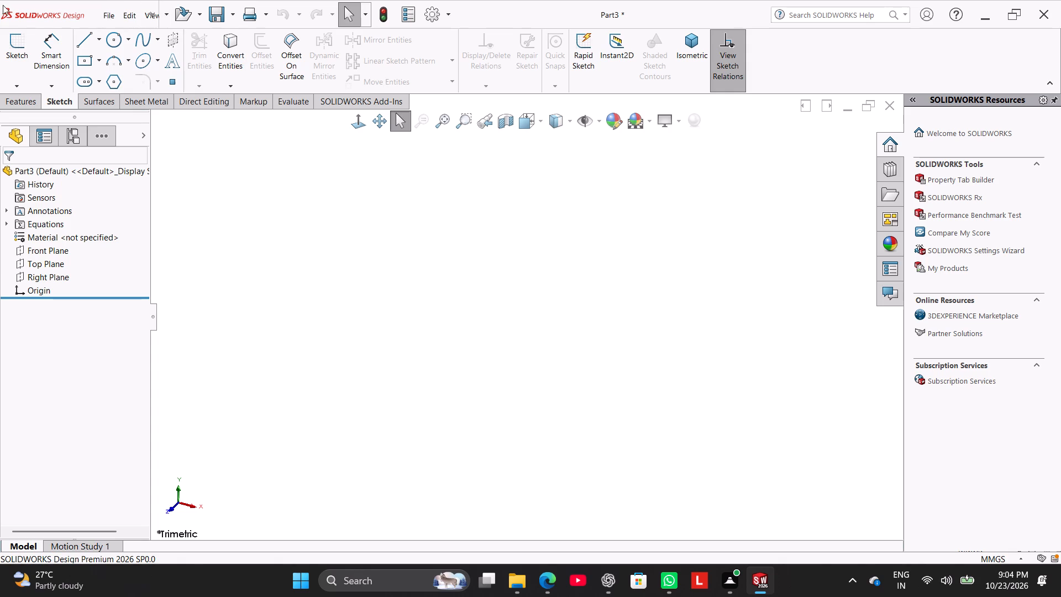
# Sketch a circle about 107 mm in diameter on the Front Plane, centred on the origin.
pyautogui.click(108, 36)
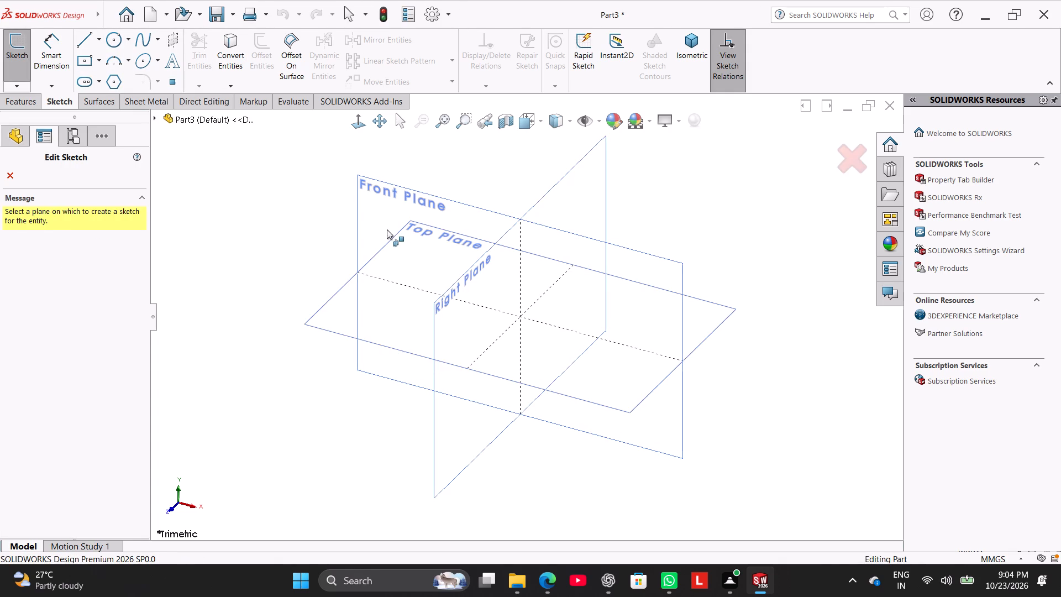
pyautogui.click(405, 238)
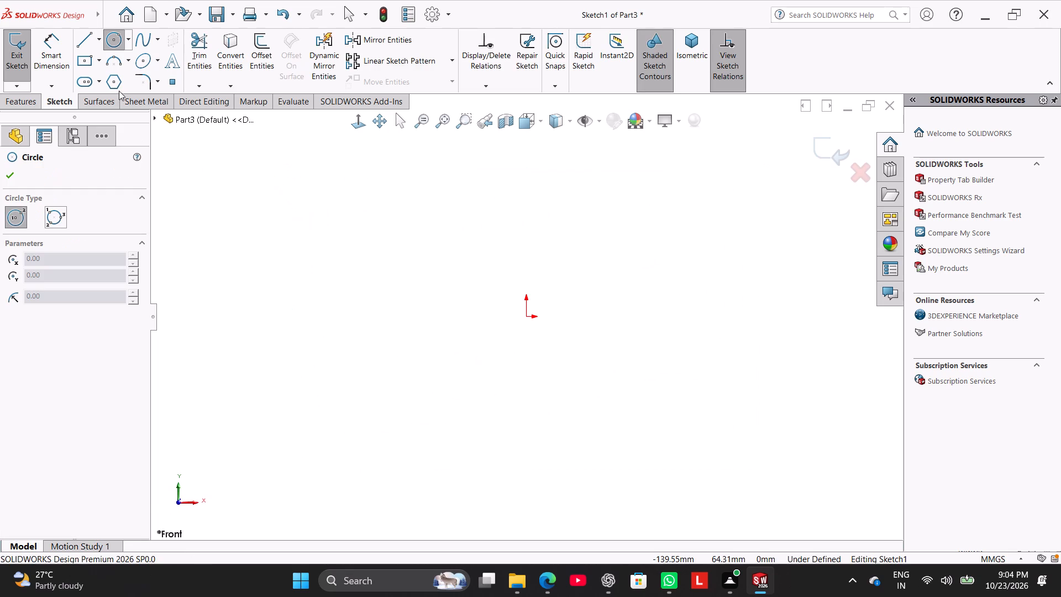
pyautogui.click(527, 317)
pyautogui.click(596, 442)
pyautogui.rightClick(727, 230)
pyautogui.click(748, 239)
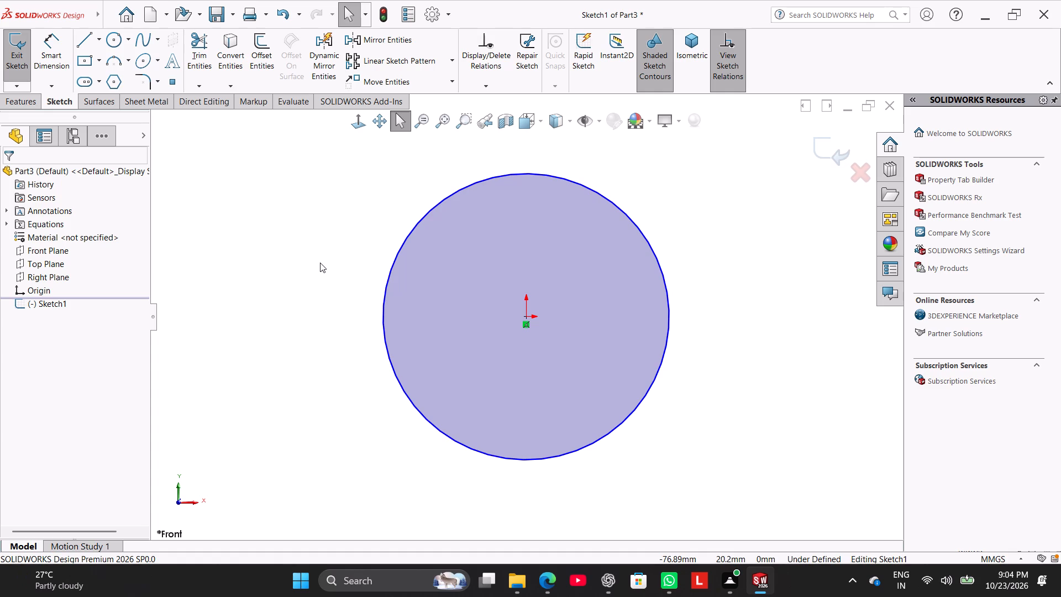
# Dimension the circle's diameter and link it to global variable B (136).
pyautogui.click(60, 55)
pyautogui.click(411, 231)
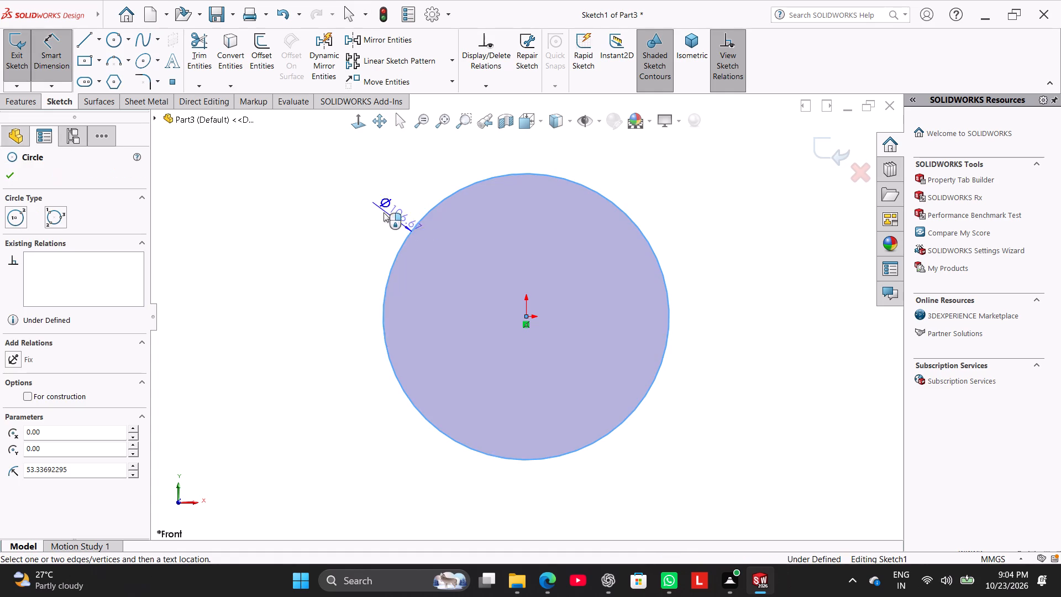
pyautogui.click(324, 168)
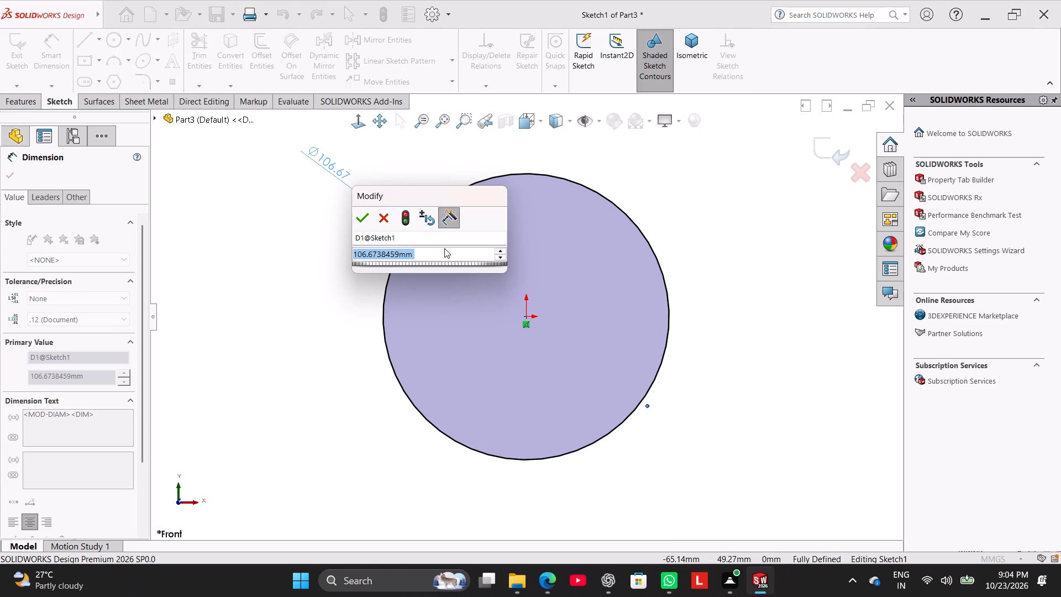
pyautogui.press('=')
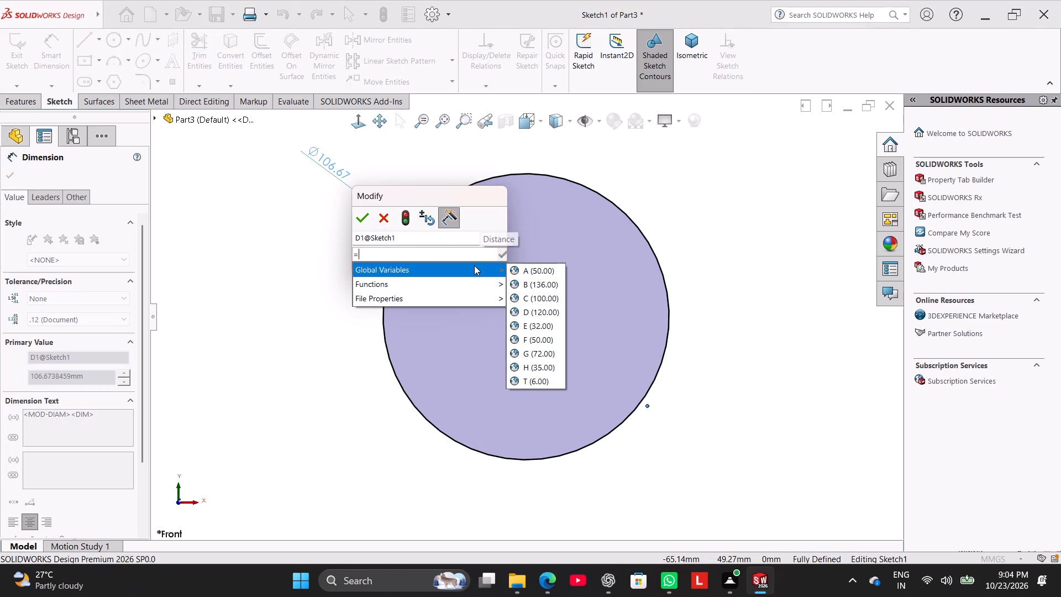
pyautogui.click(519, 281)
pyautogui.click(368, 214)
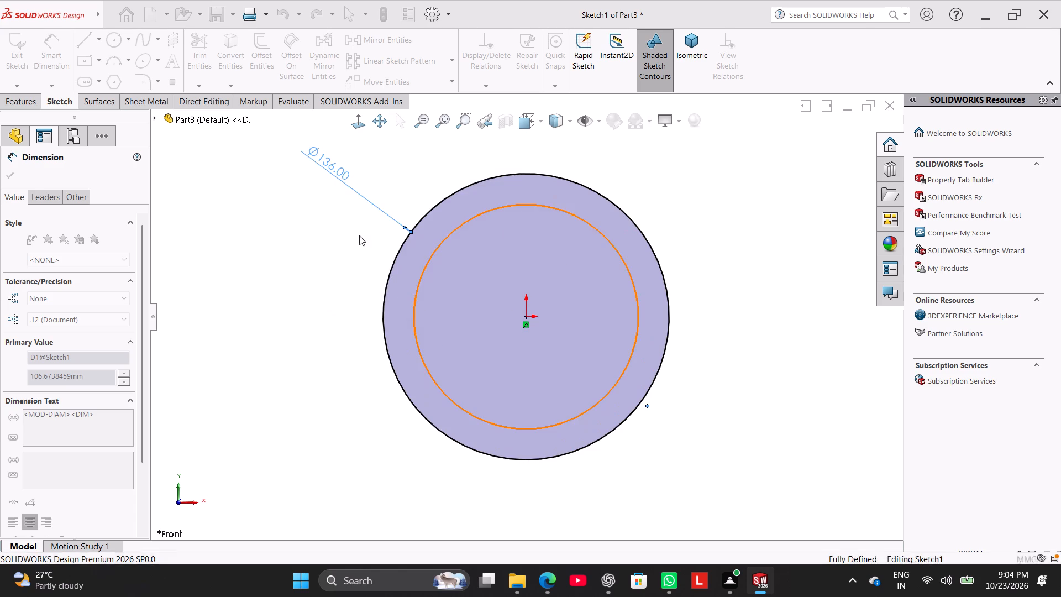
pyautogui.click(329, 251)
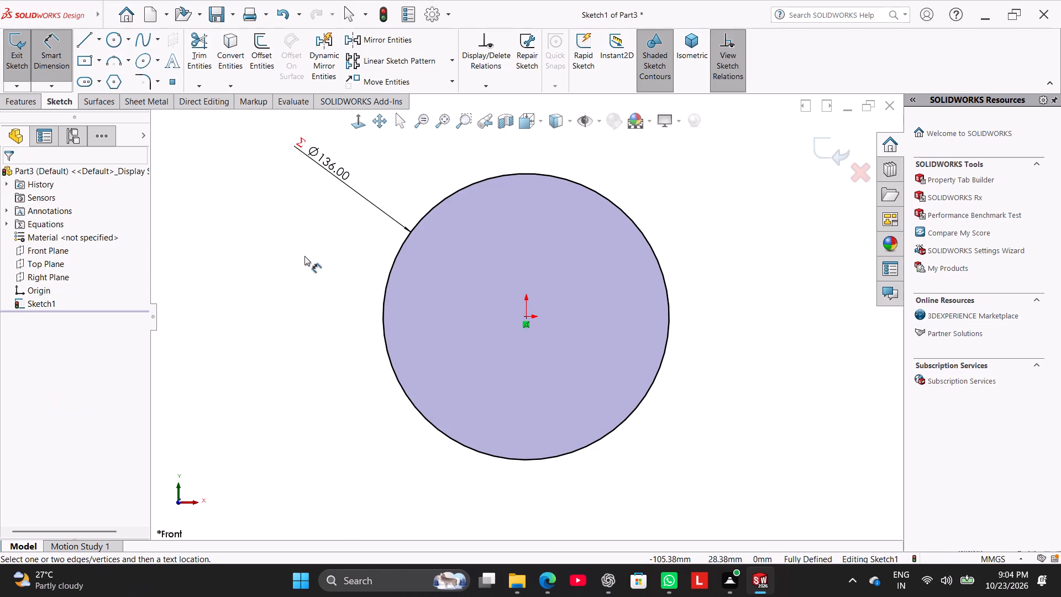
pyautogui.rightClick(296, 244)
pyautogui.click(328, 275)
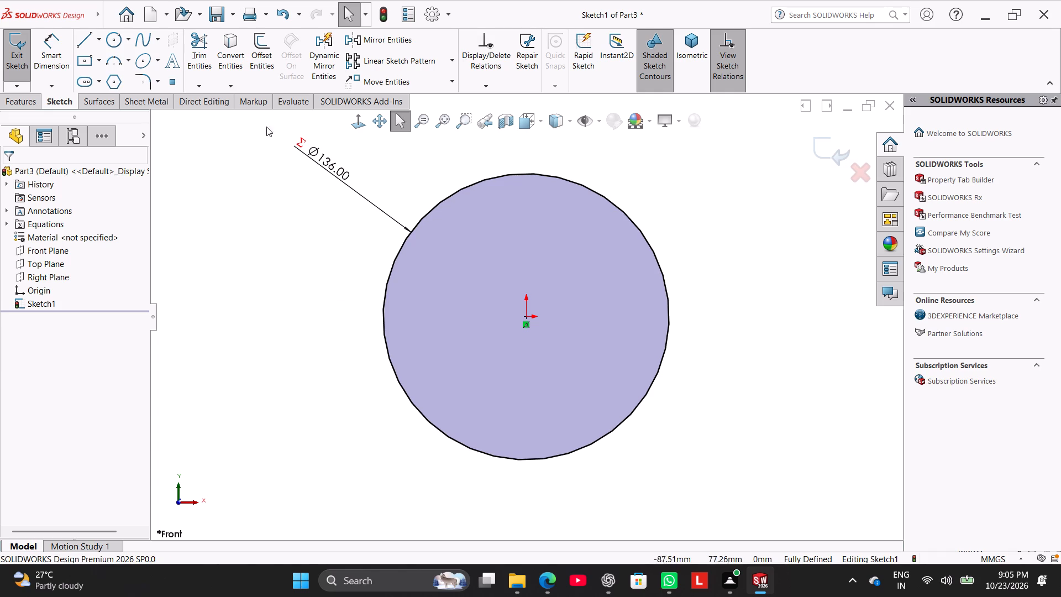
# Start an Extruded Boss/Base from the circle sketch.
pyautogui.moveTo(355, 337); pyautogui.dragTo(356, 326, button='middle')
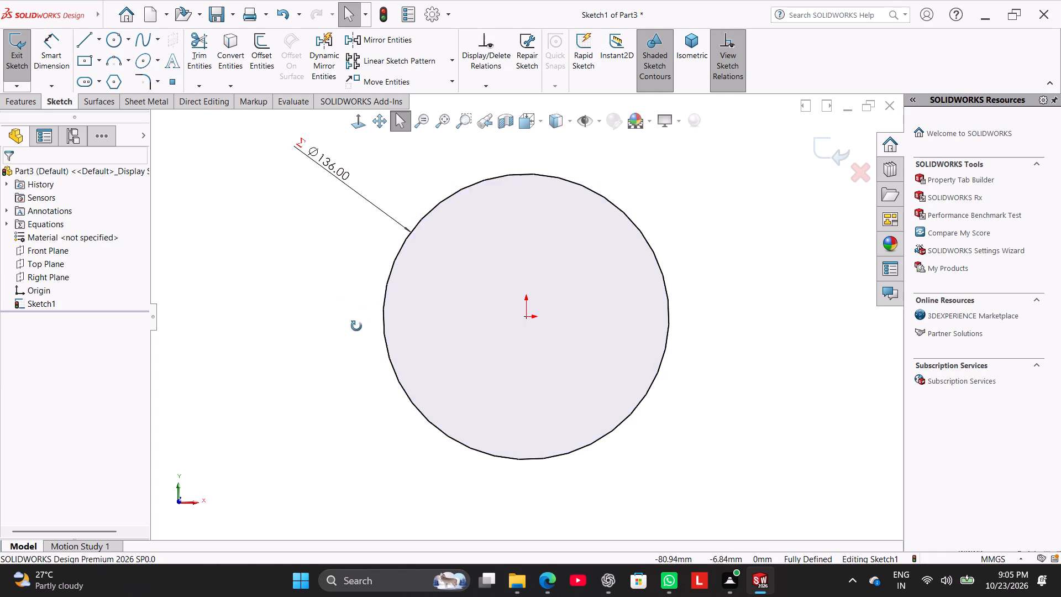
pyautogui.moveTo(356, 326); pyautogui.dragTo(362, 274, button='middle')
pyautogui.moveTo(322, 298); pyautogui.dragTo(401, 240, button='right')
pyautogui.click(15, 98)
pyautogui.click(9, 62)
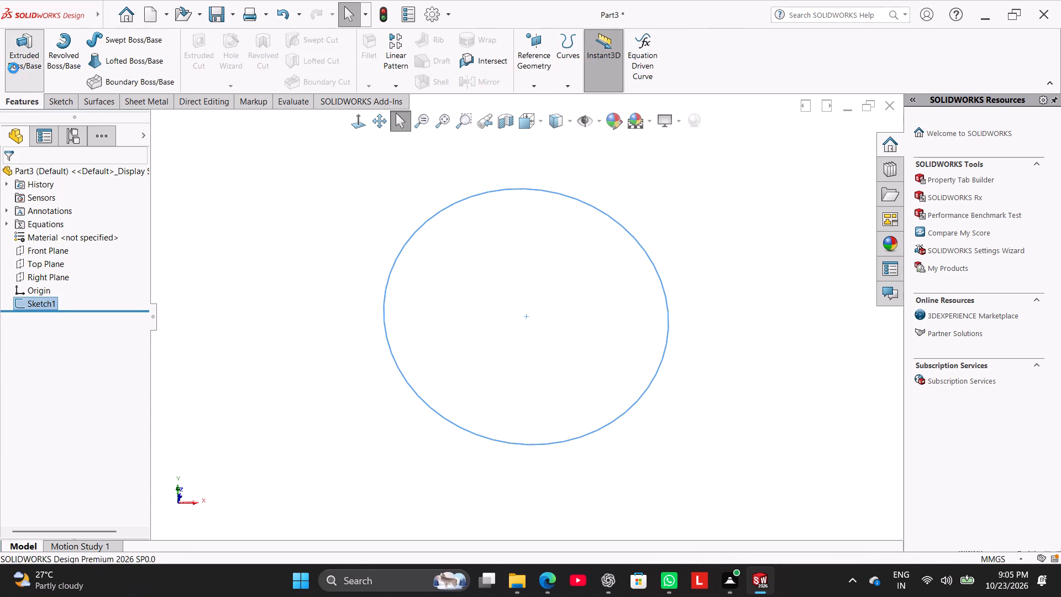
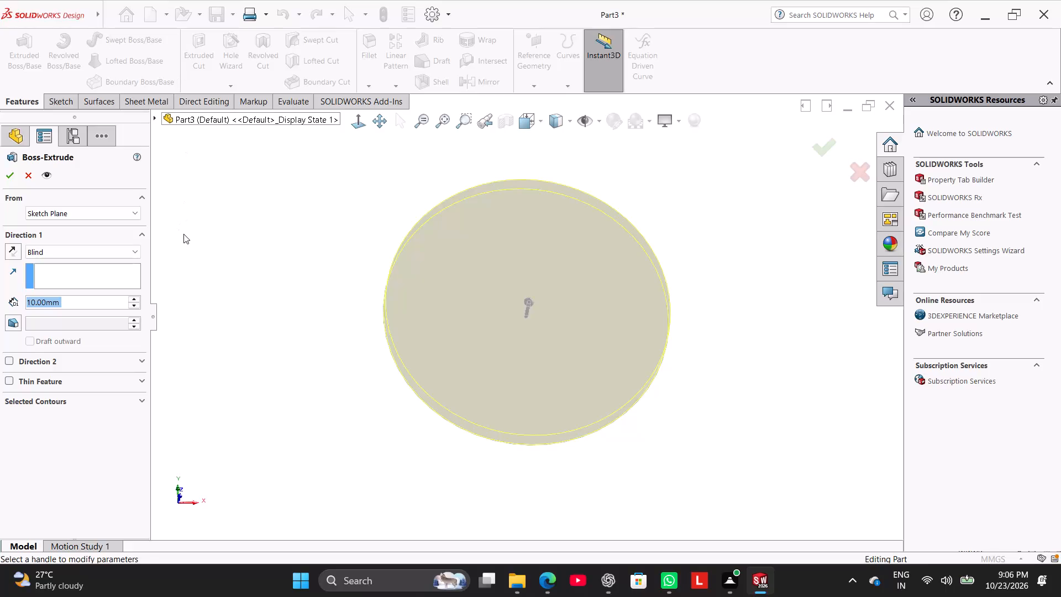
# Accept the boss extrusion of the circle with a blind depth of 10 mm.
pyautogui.press('Return')
# Move the disc's base sketch from the Front Plane to the Top Plane.
pyautogui.moveTo(262, 329); pyautogui.dragTo(246, 327)
pyautogui.moveTo(245, 339); pyautogui.dragTo(363, 231, button='right')
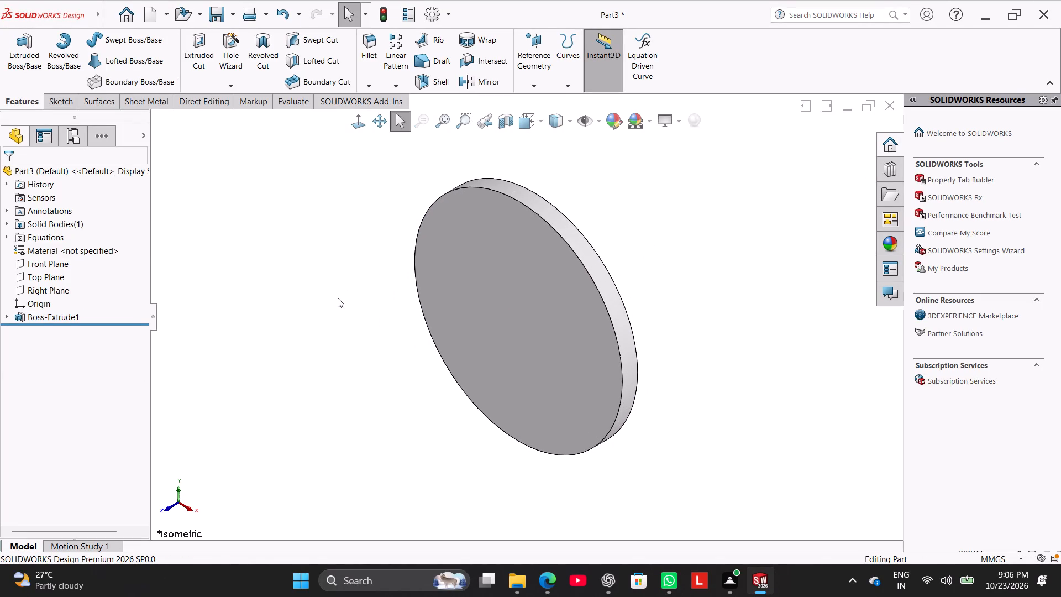
pyautogui.moveTo(328, 311); pyautogui.dragTo(443, 214, button='right')
pyautogui.moveTo(443, 214); pyautogui.dragTo(442, 214, button='right')
pyautogui.click(312, 279)
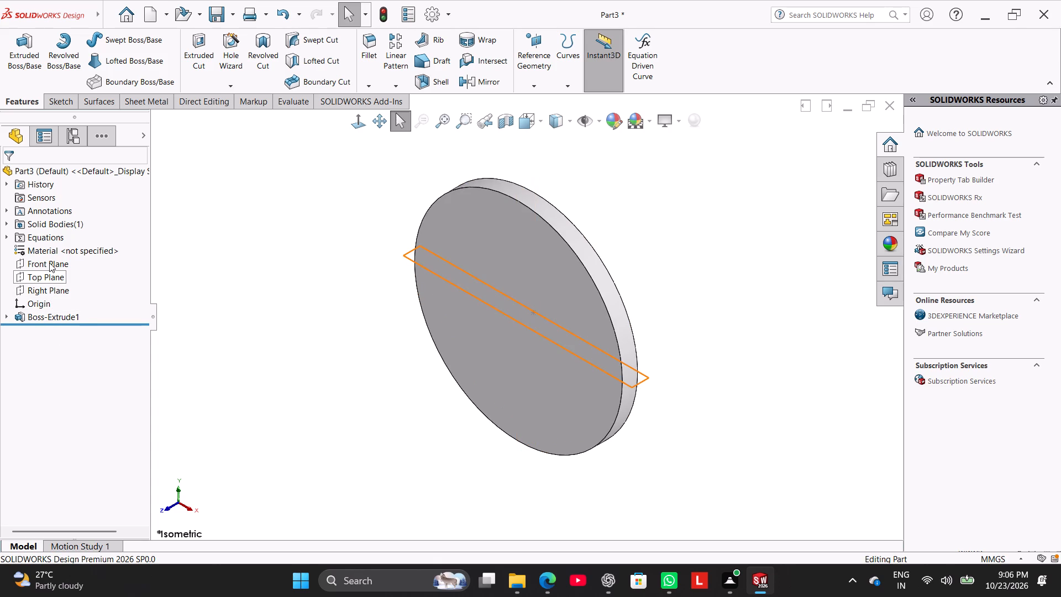
pyautogui.rightClick(68, 318)
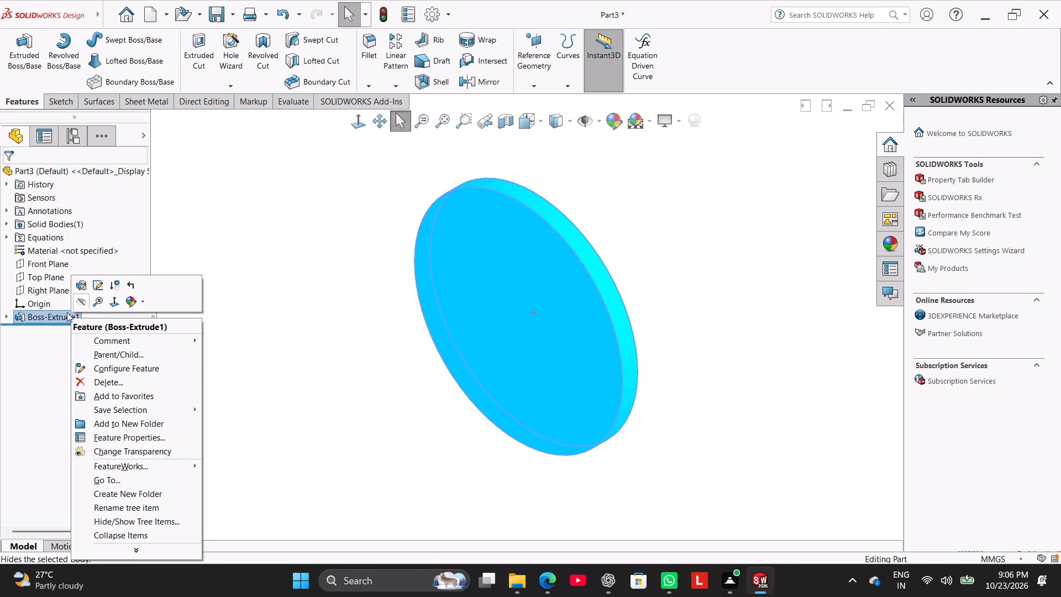
pyautogui.click(46, 337)
pyautogui.click(9, 315)
pyautogui.click(54, 331)
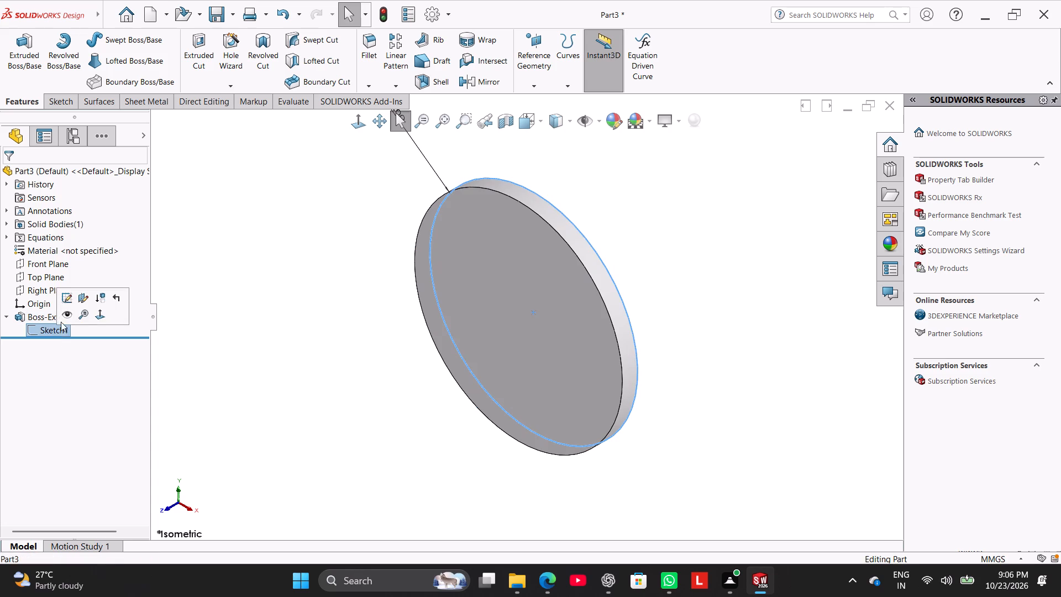
pyautogui.click(83, 297)
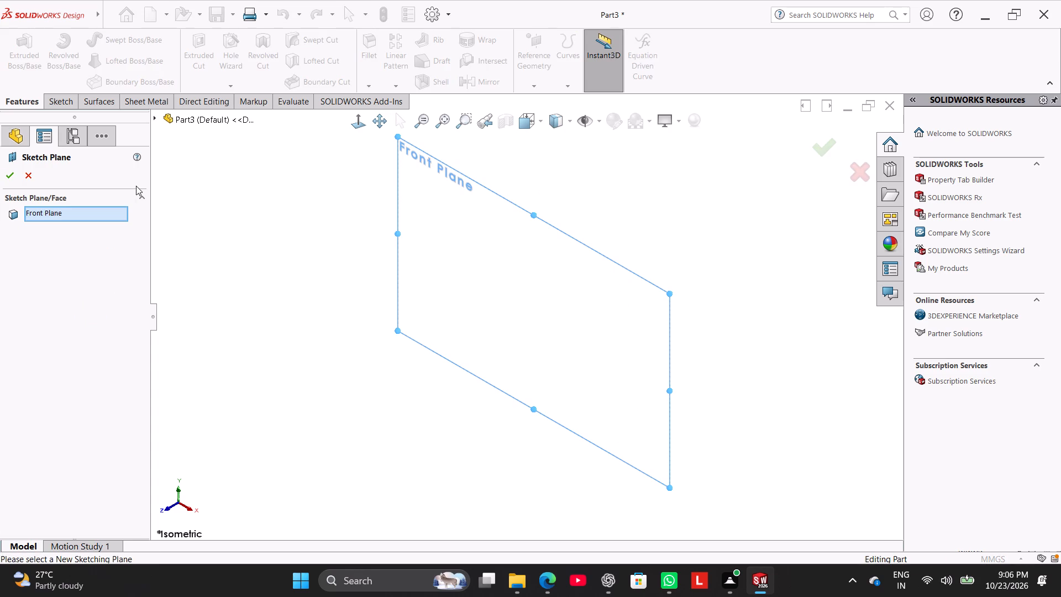
pyautogui.click(155, 123)
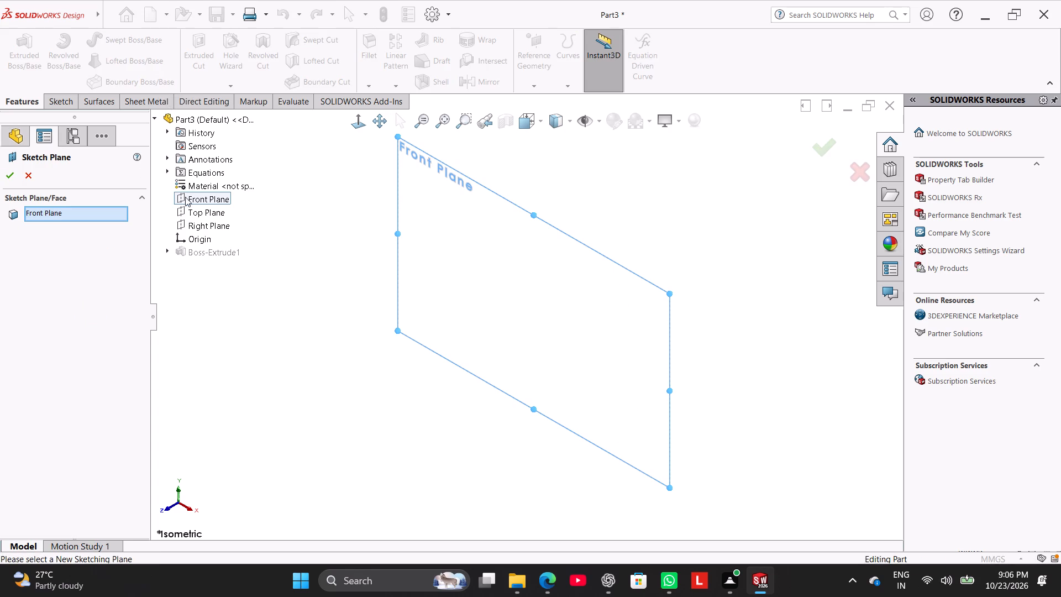
pyautogui.click(192, 211)
pyautogui.click(12, 172)
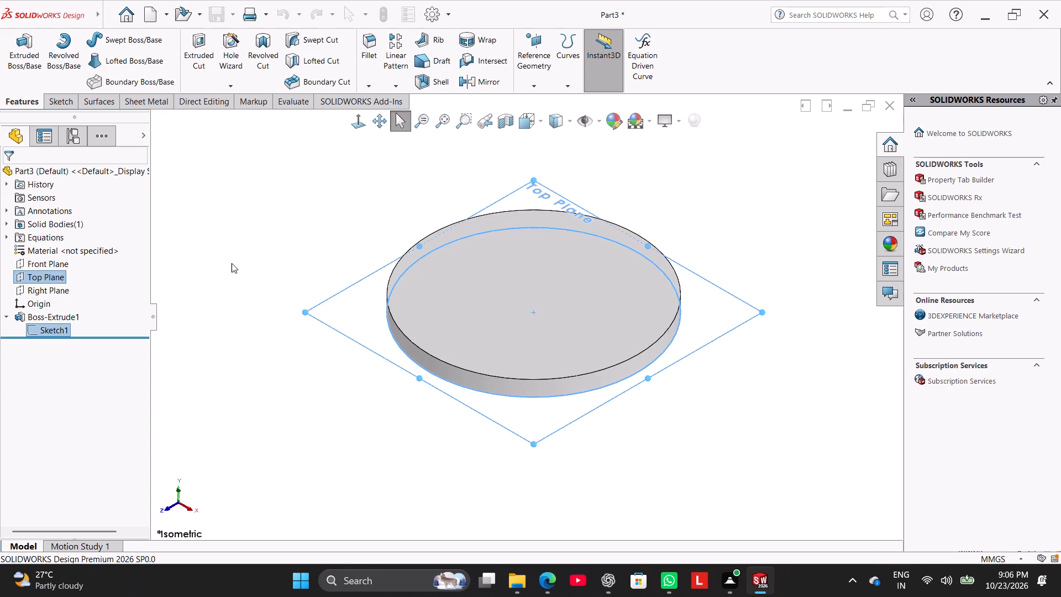
pyautogui.moveTo(230, 333); pyautogui.dragTo(309, 257, button='right')
pyautogui.click(226, 256)
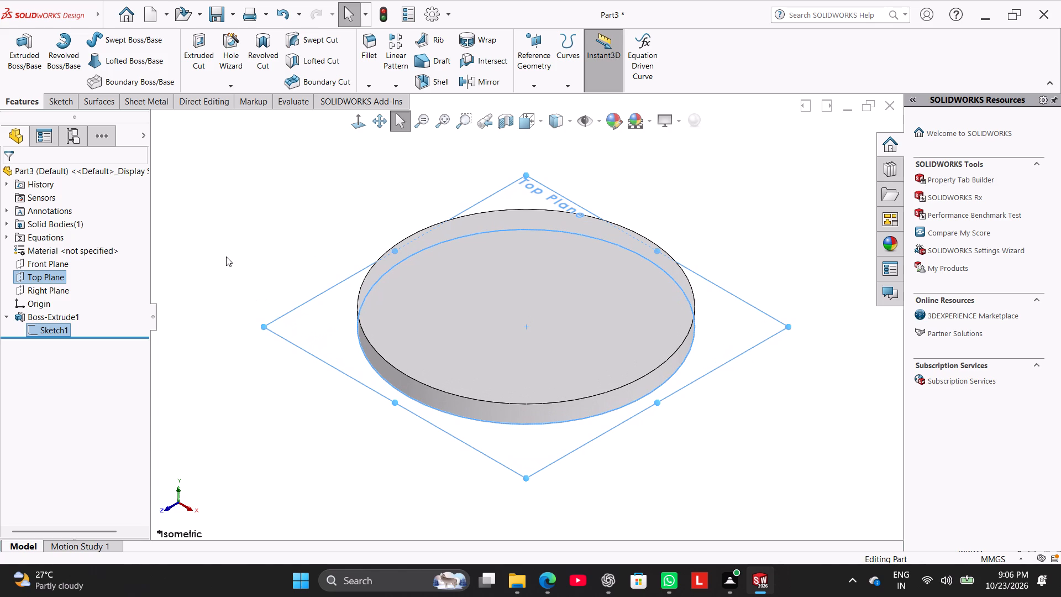
pyautogui.click(7, 319)
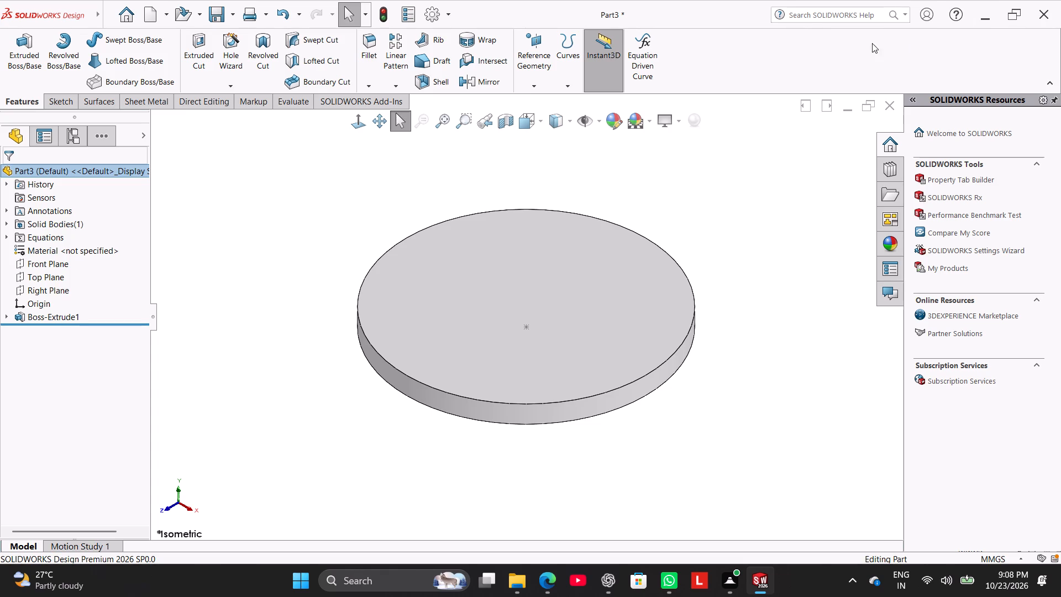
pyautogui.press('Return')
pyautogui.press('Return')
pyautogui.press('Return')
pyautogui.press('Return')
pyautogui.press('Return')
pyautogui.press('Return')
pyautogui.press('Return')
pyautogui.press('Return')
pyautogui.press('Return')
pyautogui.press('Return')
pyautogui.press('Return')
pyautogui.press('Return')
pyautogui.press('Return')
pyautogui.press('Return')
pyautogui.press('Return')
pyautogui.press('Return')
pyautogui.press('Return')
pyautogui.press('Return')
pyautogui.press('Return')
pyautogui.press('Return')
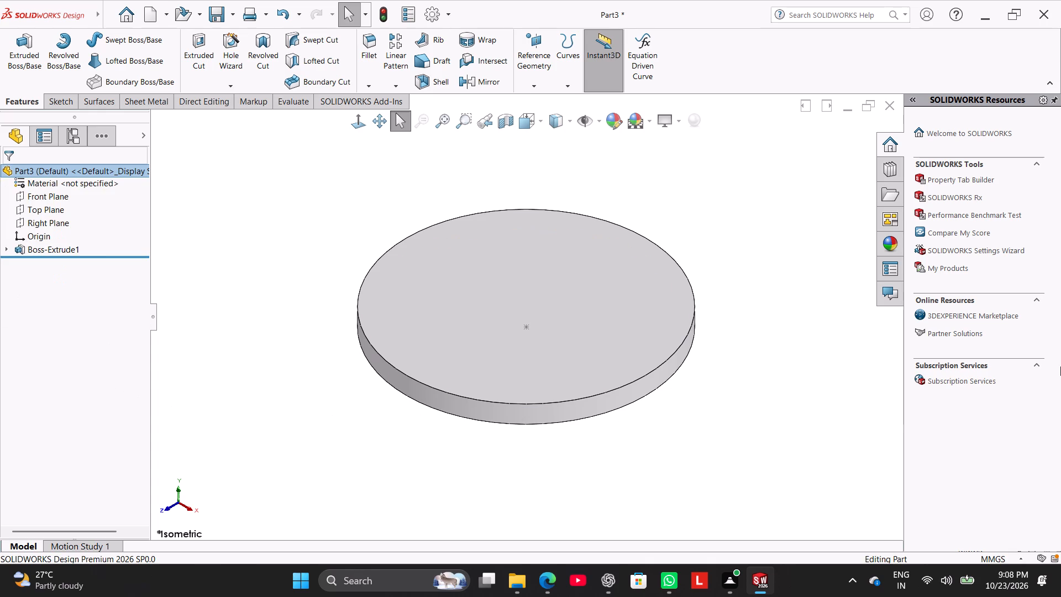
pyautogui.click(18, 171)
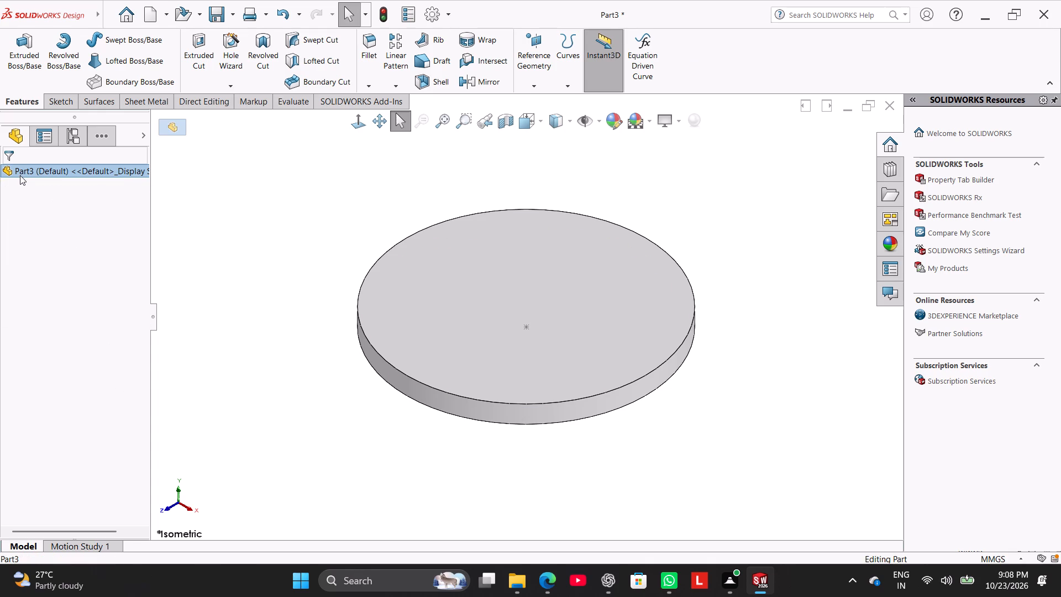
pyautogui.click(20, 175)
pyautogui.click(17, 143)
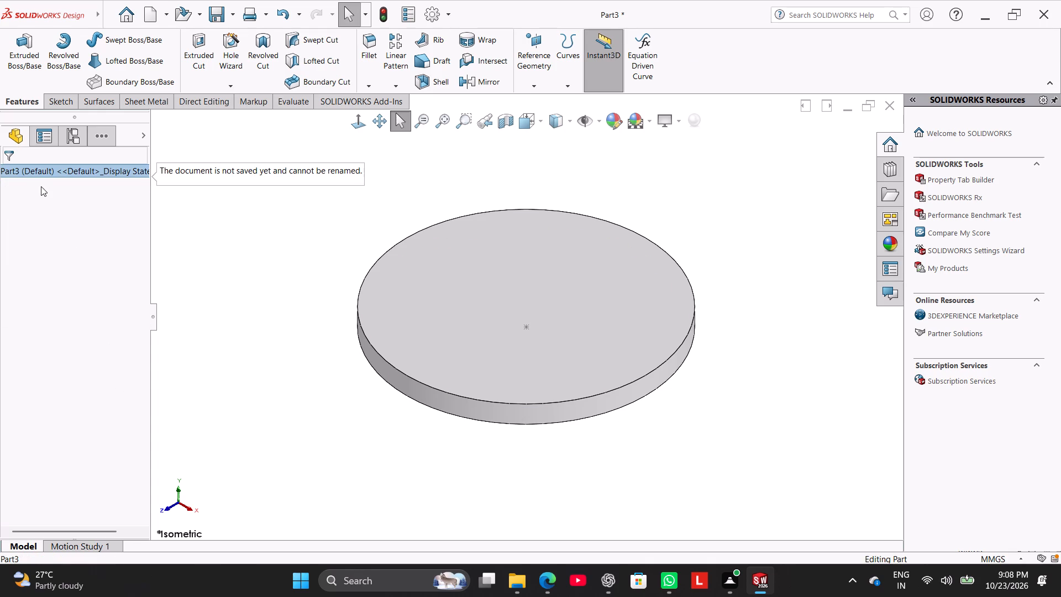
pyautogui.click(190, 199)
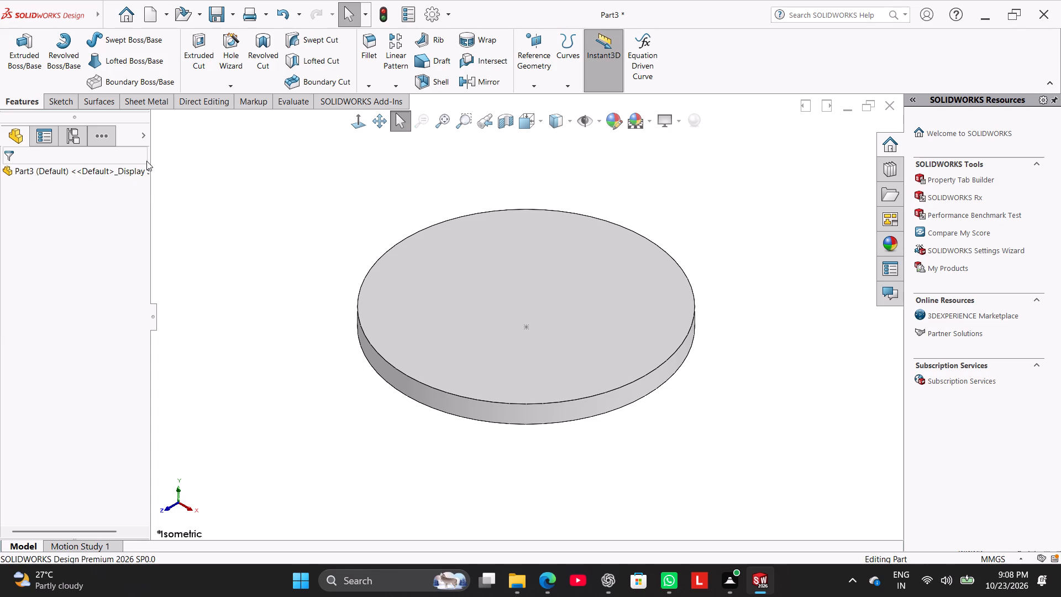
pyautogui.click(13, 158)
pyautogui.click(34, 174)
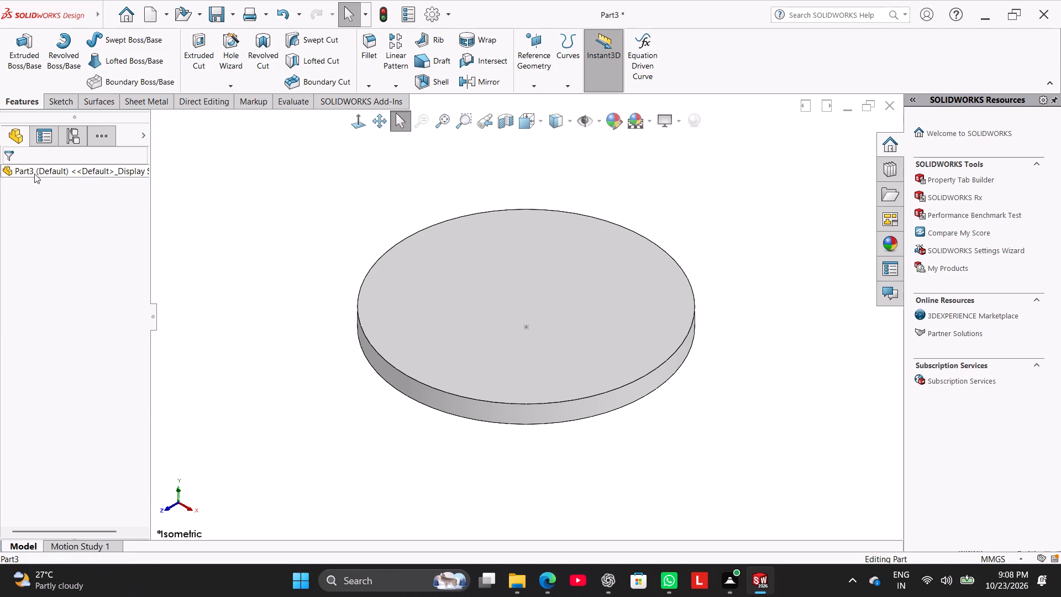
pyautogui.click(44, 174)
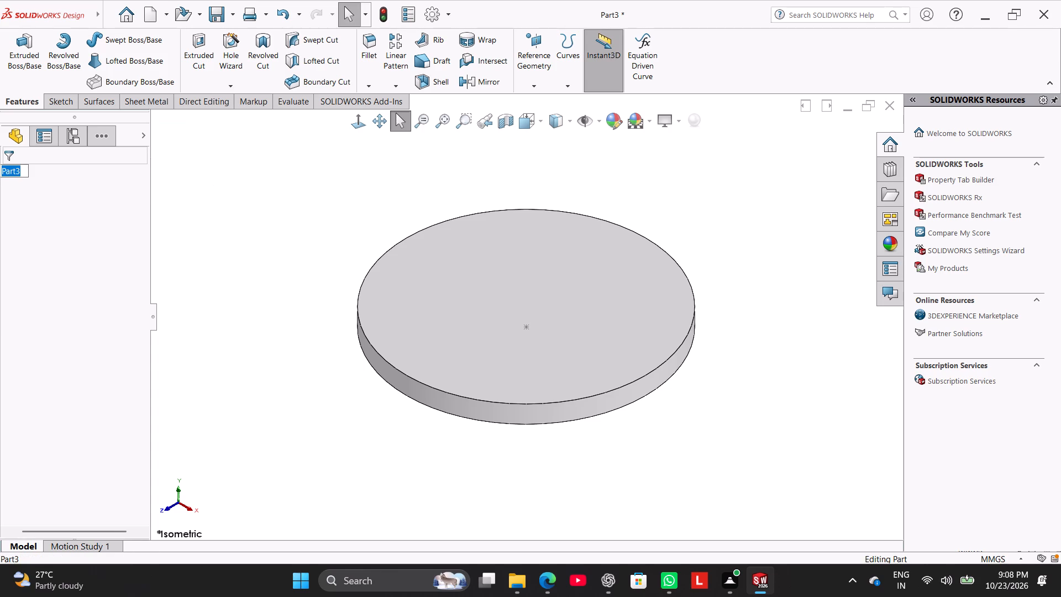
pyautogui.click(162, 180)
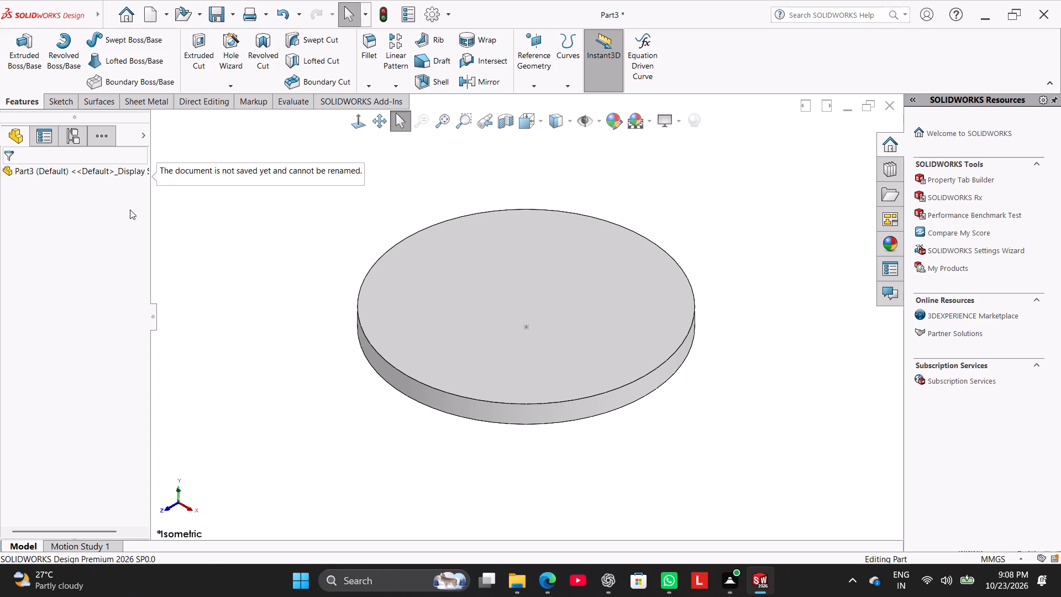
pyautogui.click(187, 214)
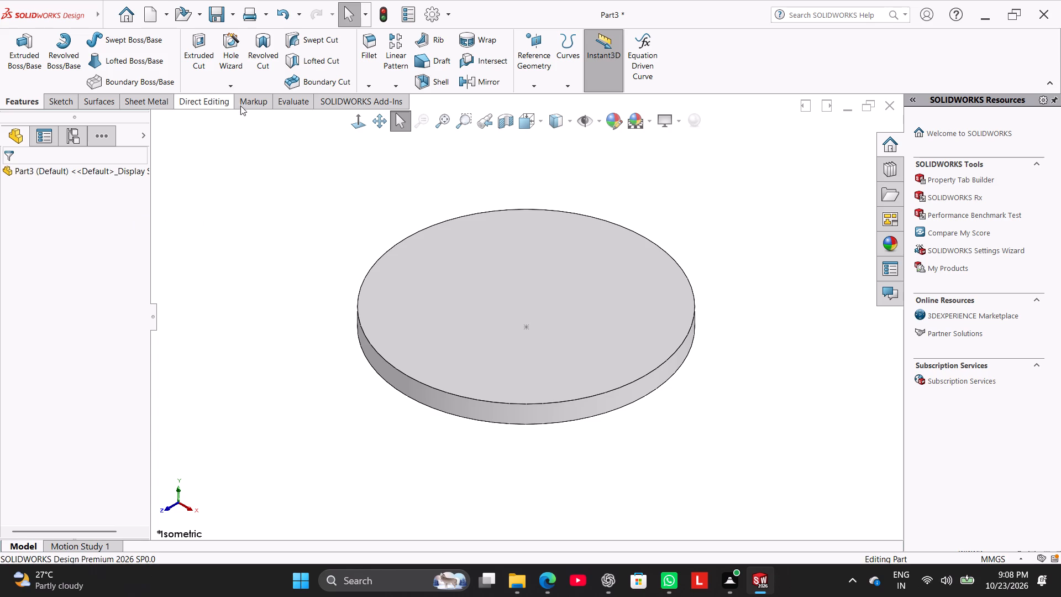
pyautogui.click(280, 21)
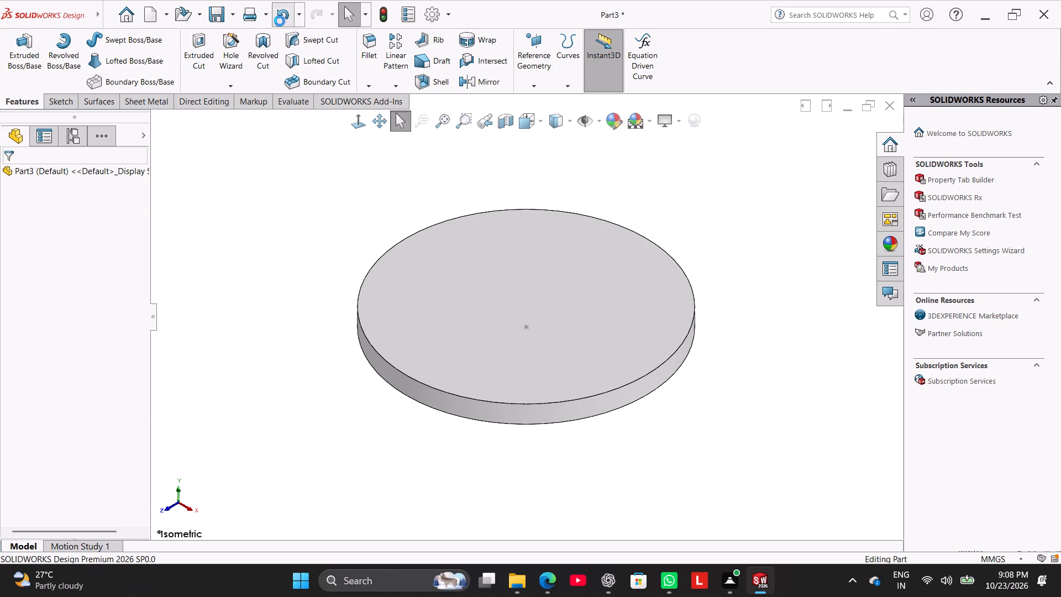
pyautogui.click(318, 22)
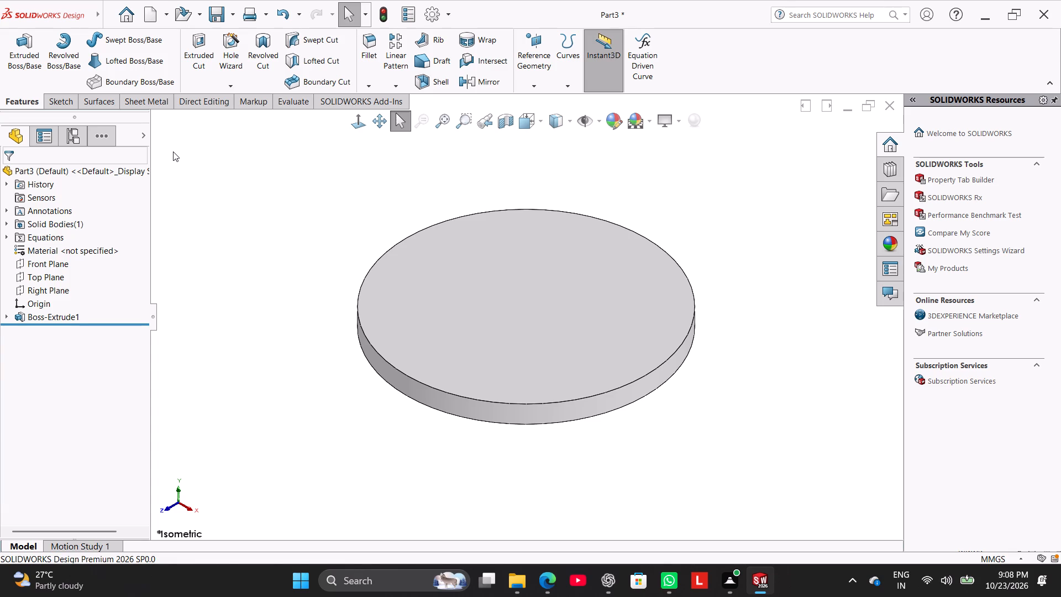
# Start a Hole Wizard hole using the legacy hole type set to Counterbored.
pyautogui.click(229, 54)
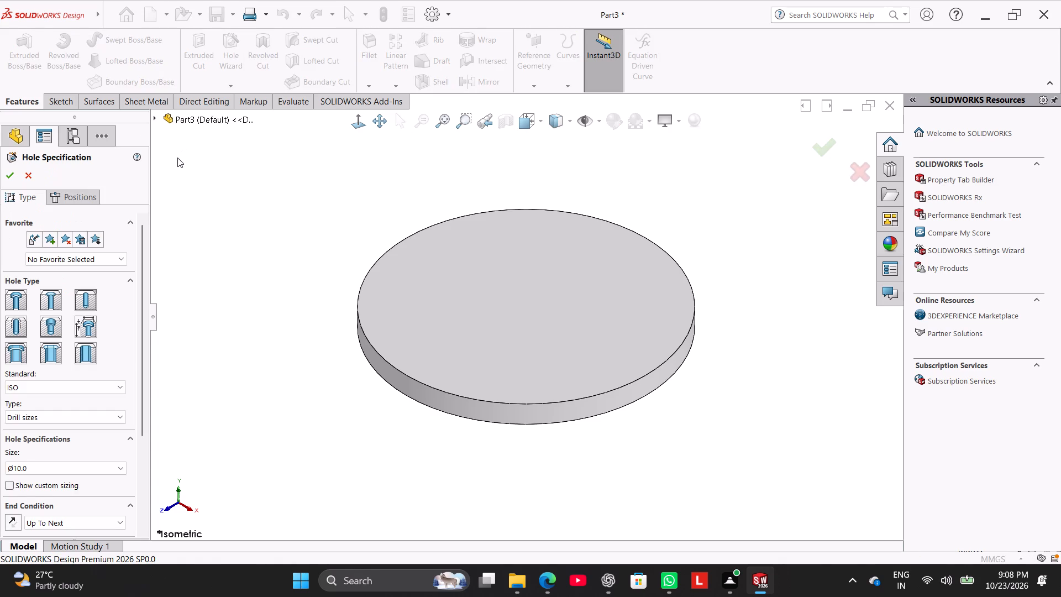
pyautogui.click(83, 325)
pyautogui.moveTo(139, 335); pyautogui.dragTo(145, 362)
pyautogui.click(114, 288)
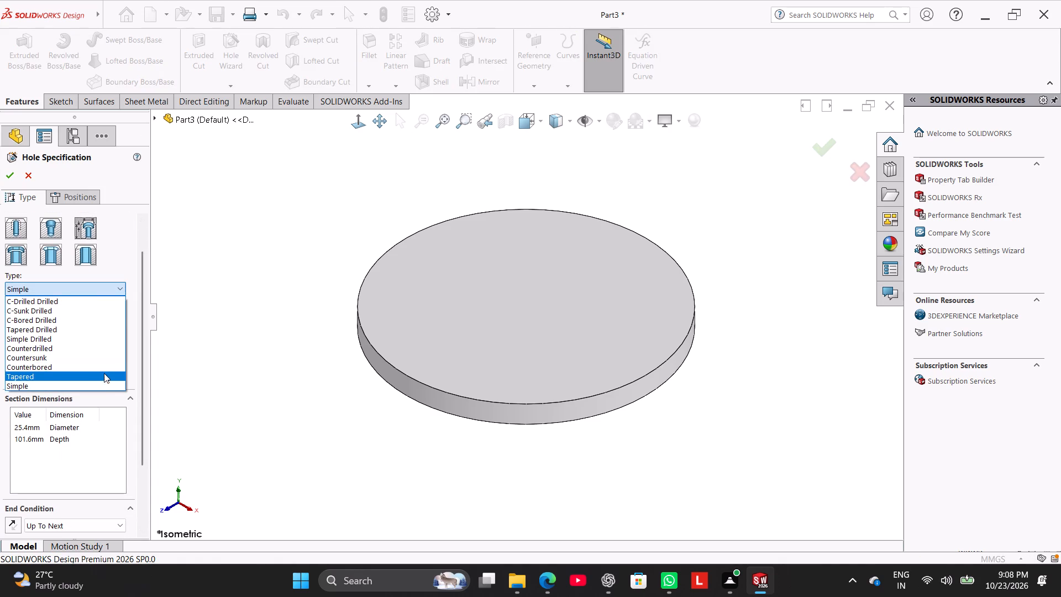
pyautogui.click(106, 365)
# Set the counterbored hole's diameter to 12 mm in the section dimensions.
pyautogui.moveTo(142, 327); pyautogui.dragTo(144, 329)
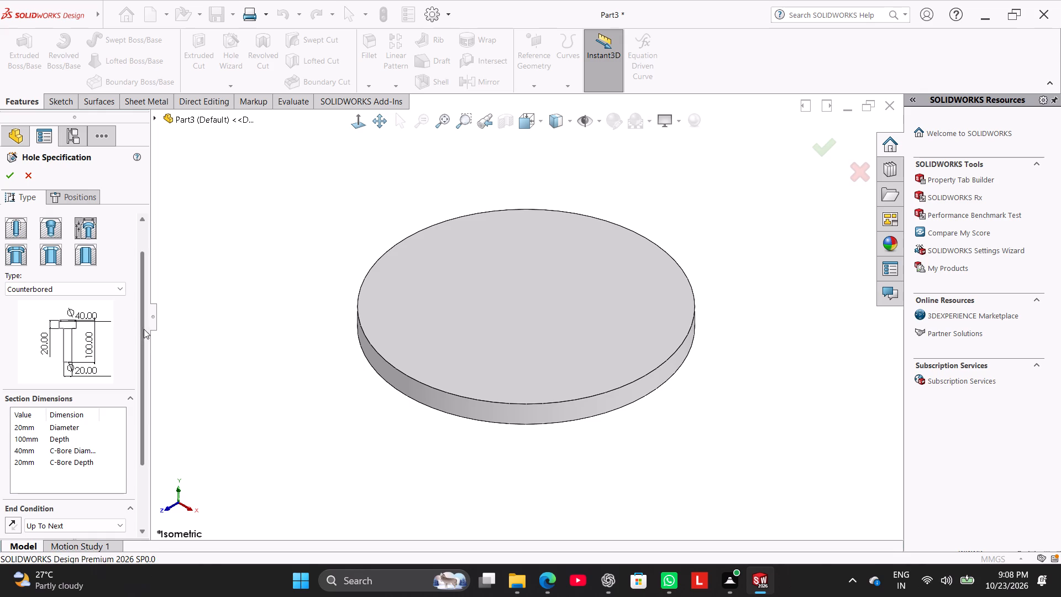
pyautogui.moveTo(144, 329); pyautogui.dragTo(144, 354)
pyautogui.doubleClick(29, 384)
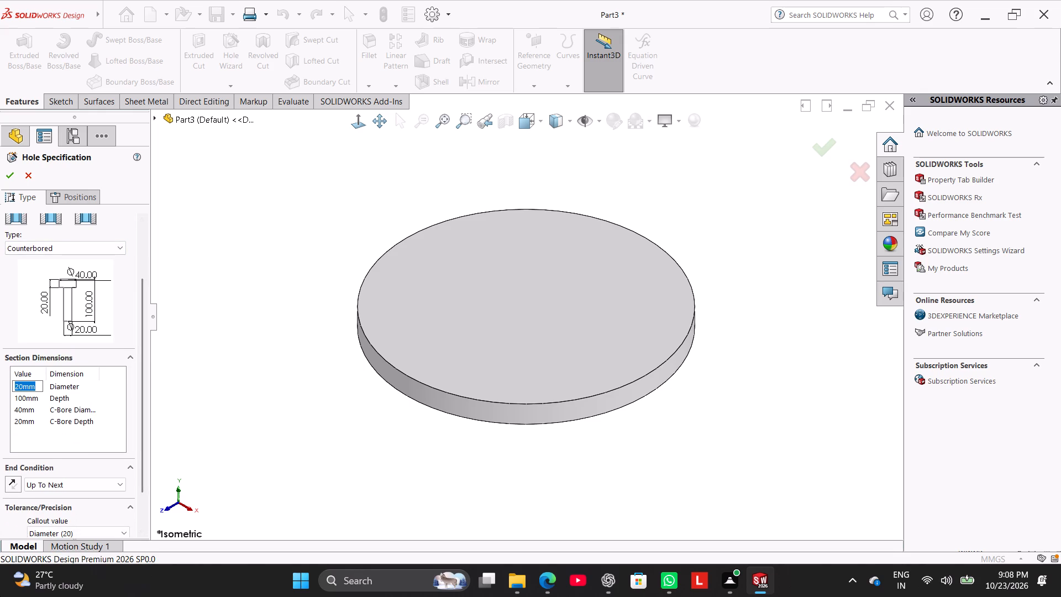
pyautogui.press('1')
pyautogui.press('2')
pyautogui.press('Return')
# Set the hole's counterbore diameter to 24 mm and its counterbore depth to 2 mm.
pyautogui.click(19, 408)
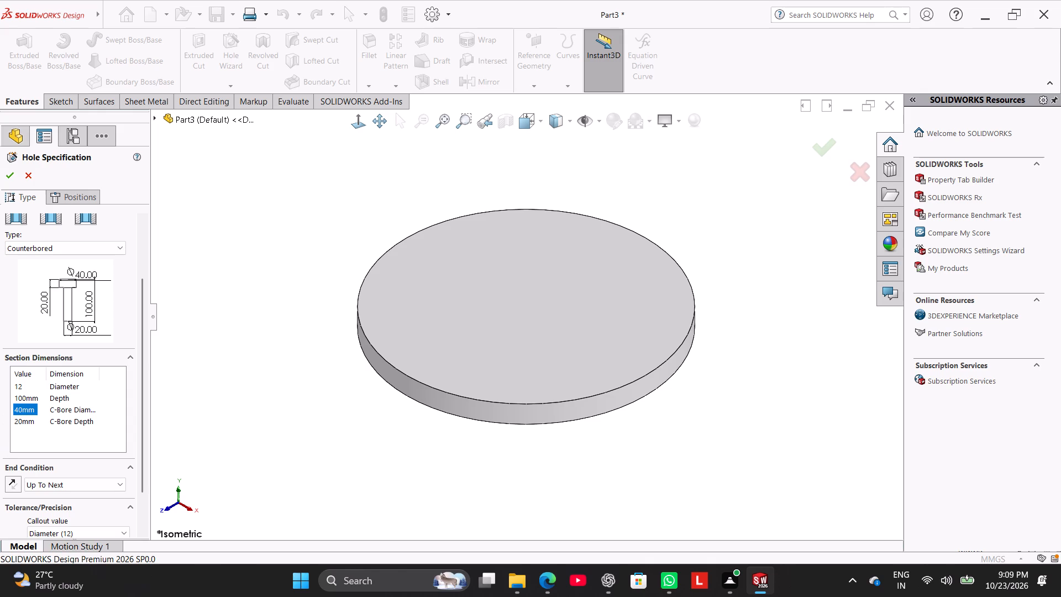
pyautogui.press('2')
pyautogui.press('4')
pyautogui.press('Return')
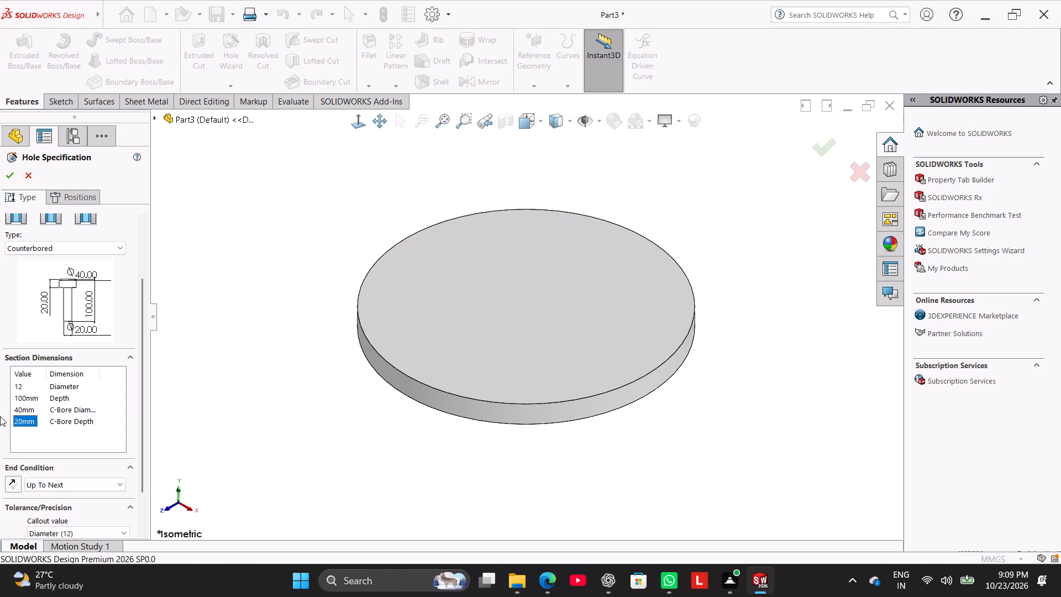
pyautogui.click(22, 413)
pyautogui.click(22, 413)
pyautogui.press('2')
pyautogui.press('4')
pyautogui.press('Return')
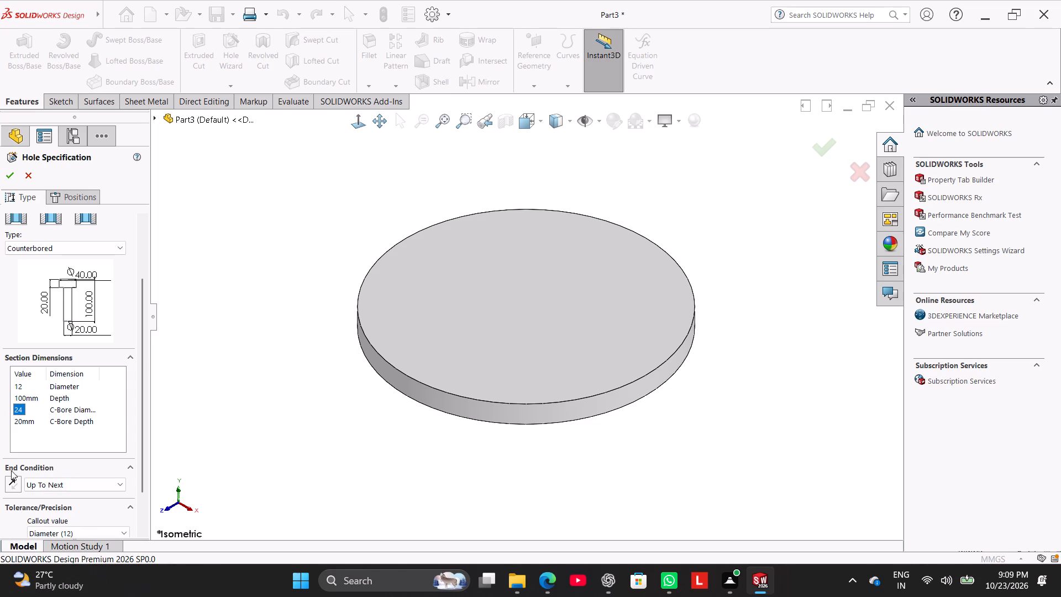
pyautogui.doubleClick(23, 423)
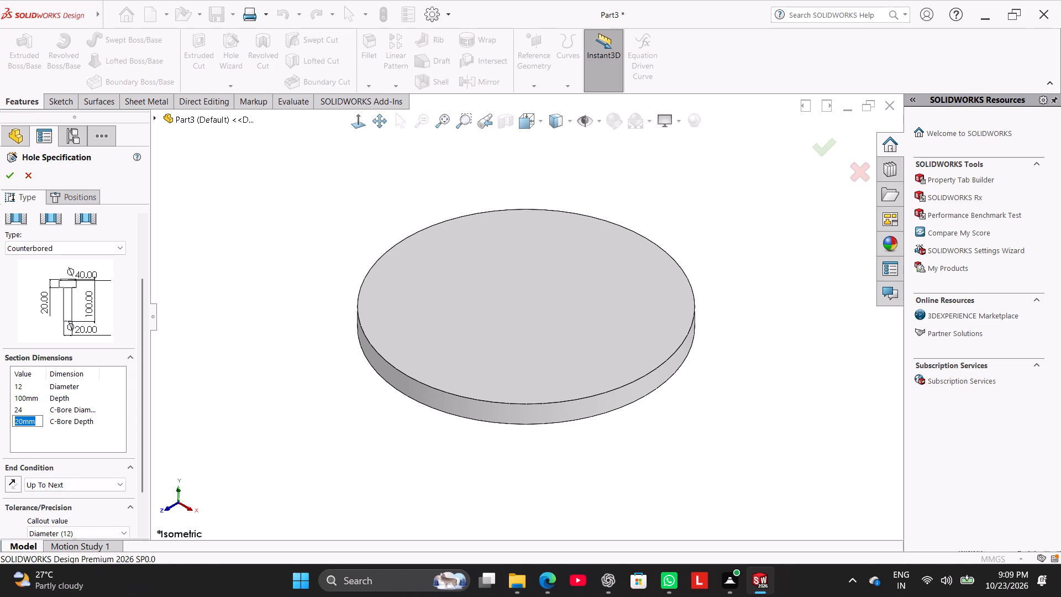
pyautogui.press('2')
pyautogui.press('Return')
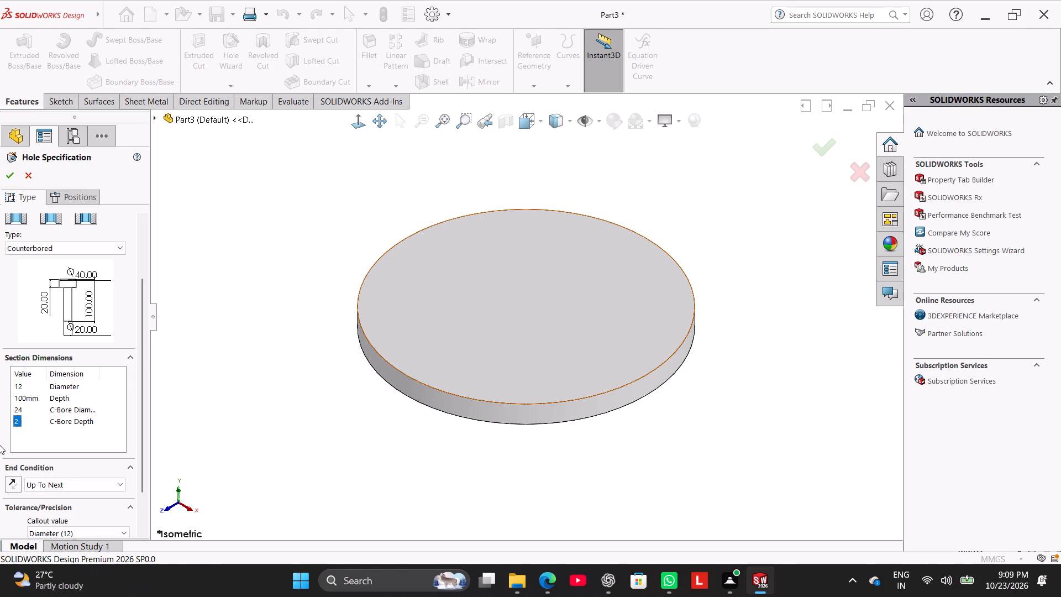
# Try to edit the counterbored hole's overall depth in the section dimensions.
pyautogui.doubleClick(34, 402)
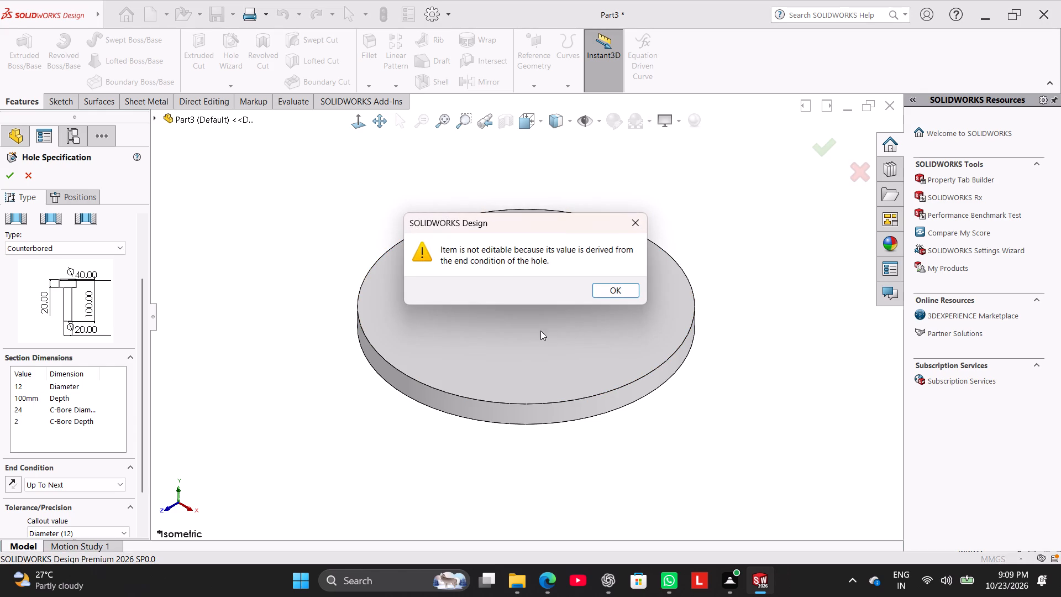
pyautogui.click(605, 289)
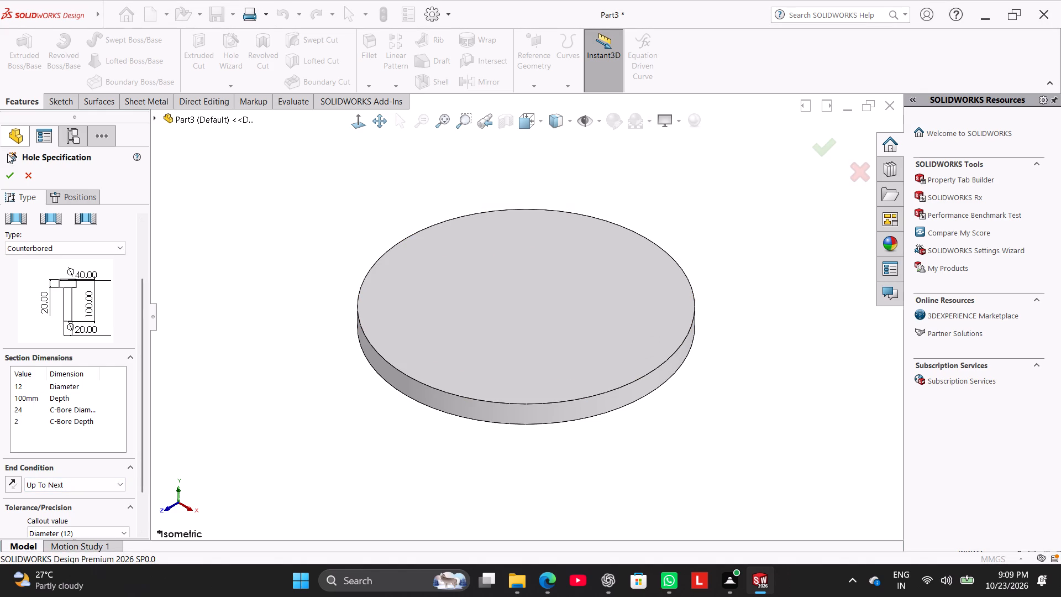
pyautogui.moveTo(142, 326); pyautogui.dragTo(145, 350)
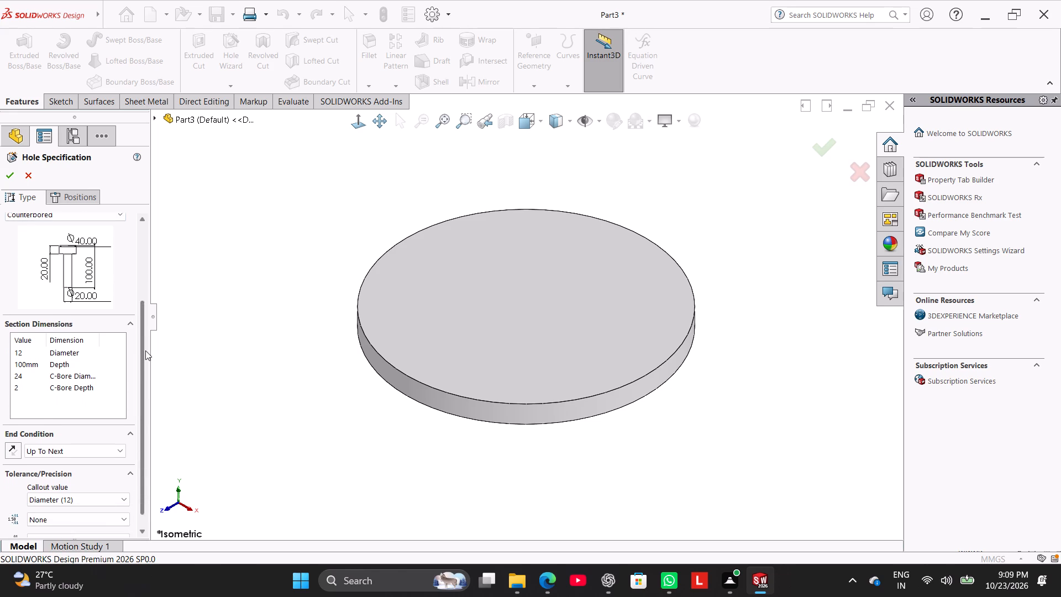
# Position the hole on the disc's top face and sketch an origin-centred construction circle with a radius of about 65 mm.
pyautogui.moveTo(145, 350); pyautogui.dragTo(149, 404)
pyautogui.moveTo(144, 351); pyautogui.dragTo(146, 250)
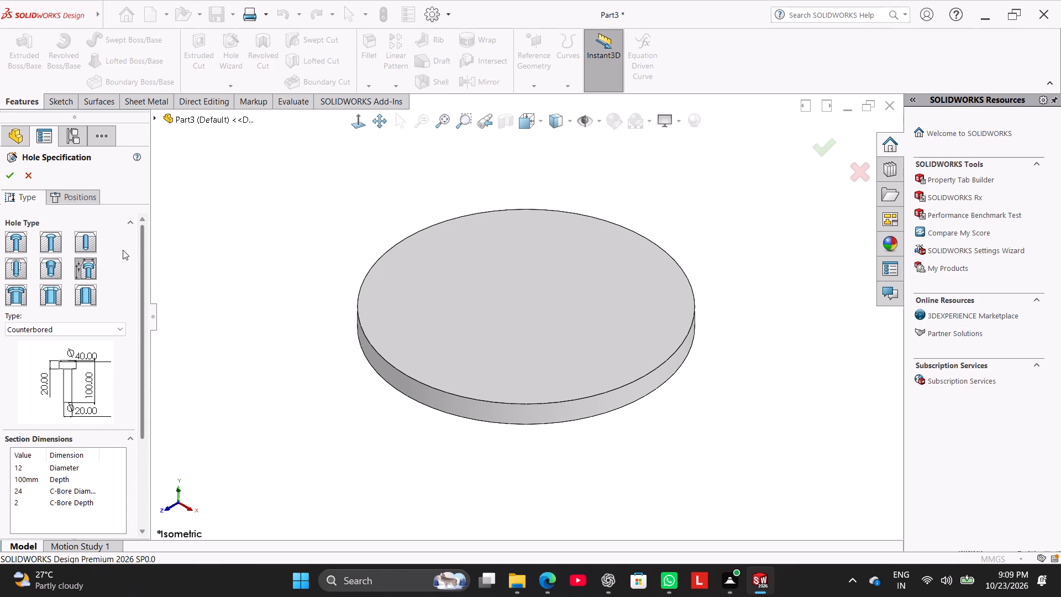
pyautogui.click(78, 196)
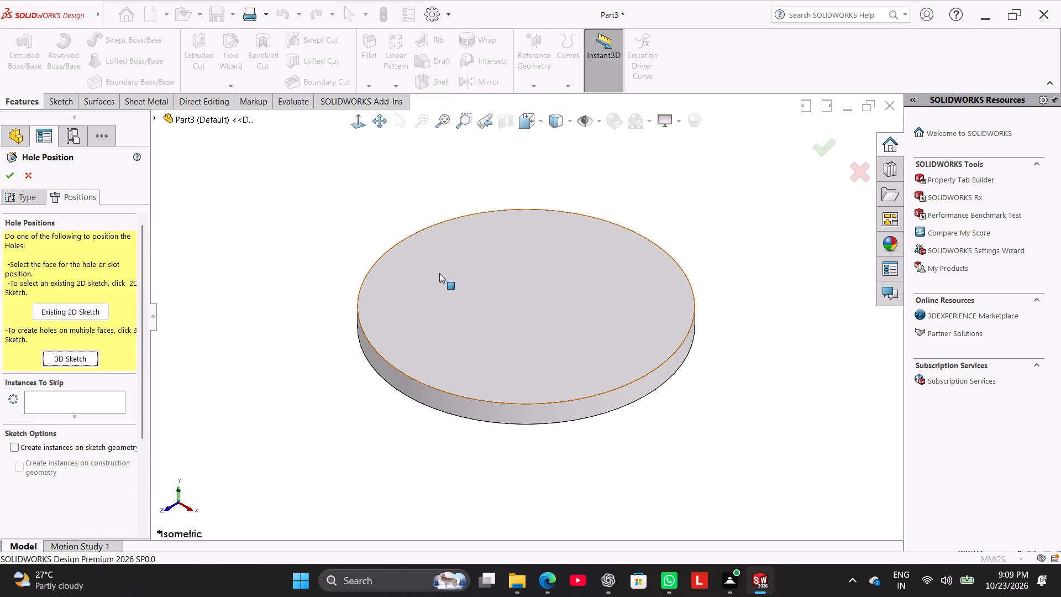
pyautogui.click(439, 274)
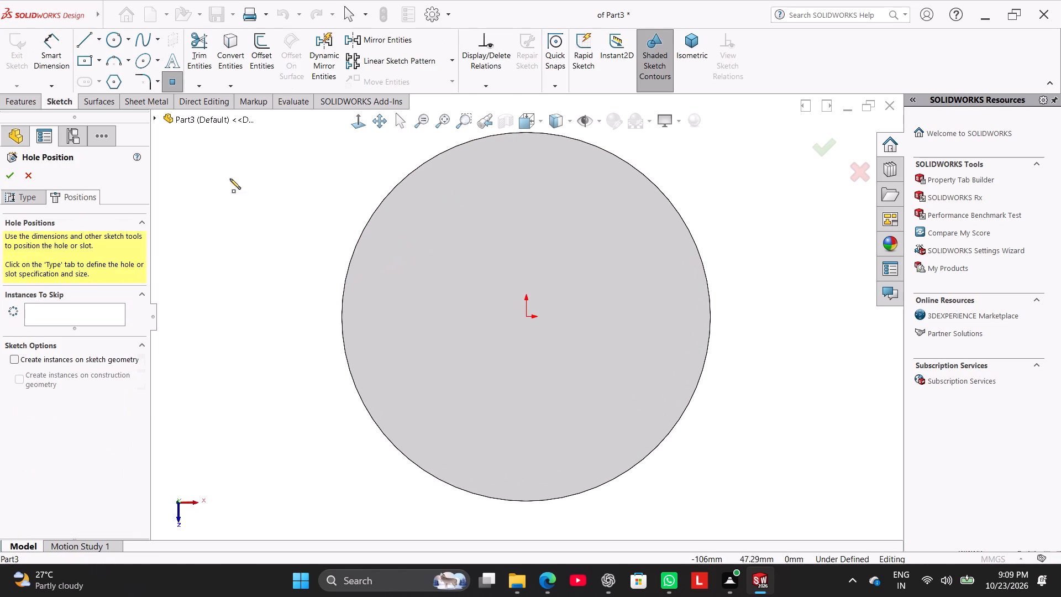
pyautogui.click(127, 41)
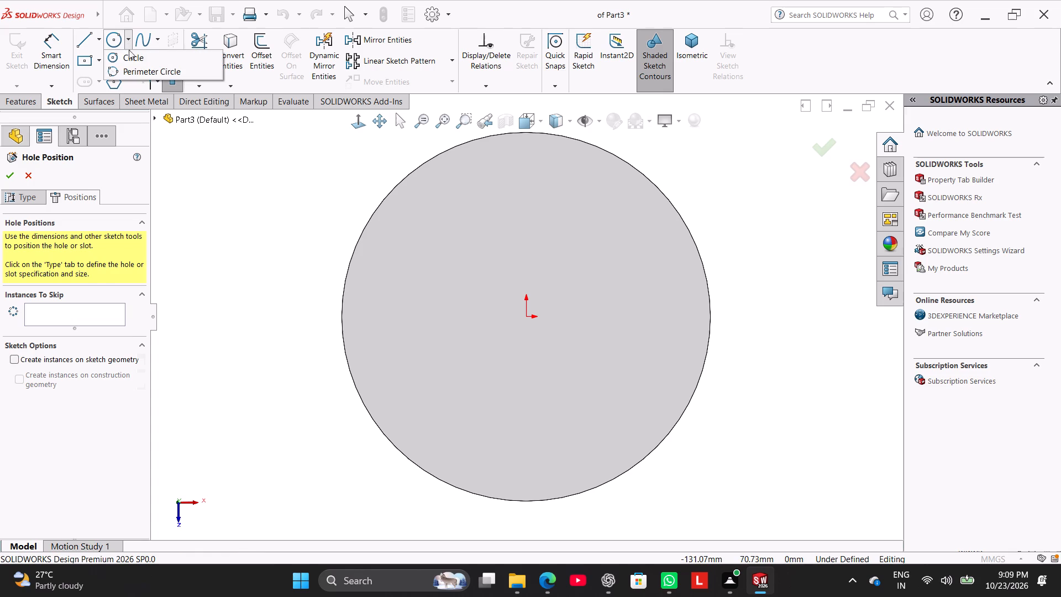
pyautogui.click(131, 58)
pyautogui.click(527, 314)
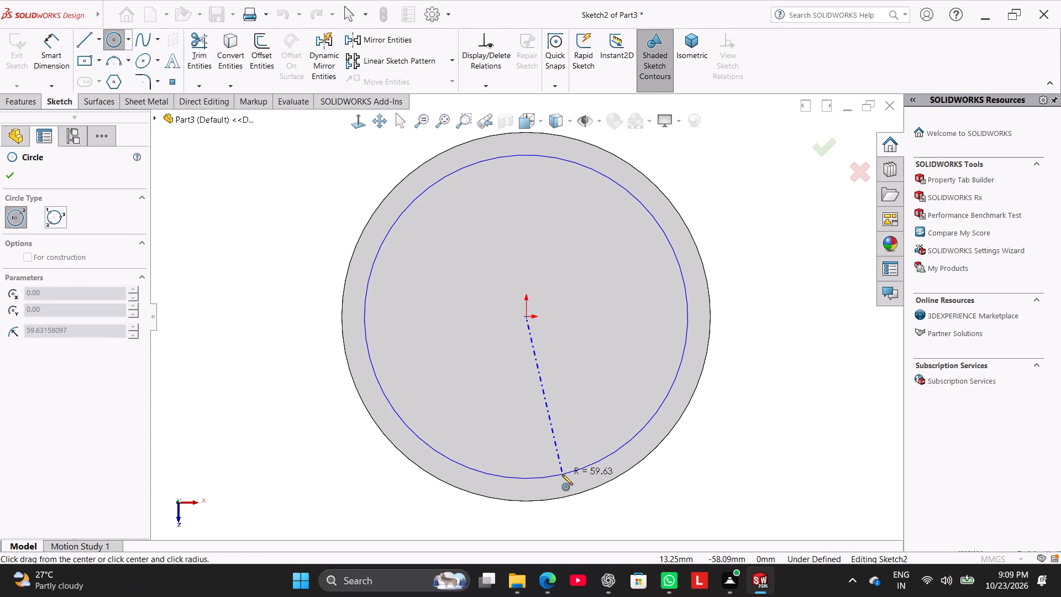
pyautogui.click(527, 493)
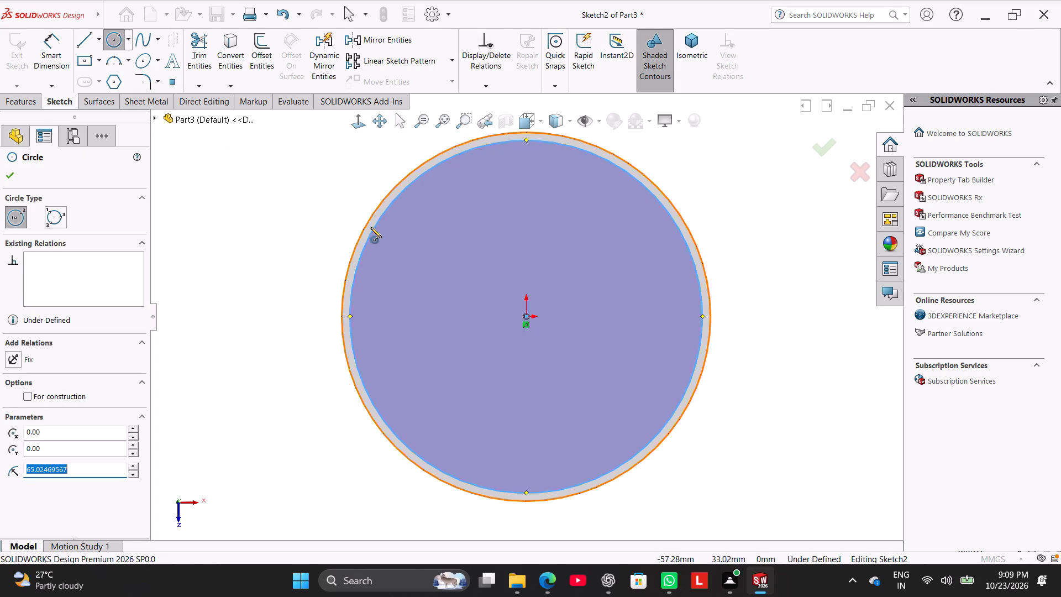
pyautogui.rightClick(371, 227)
pyautogui.click(398, 214)
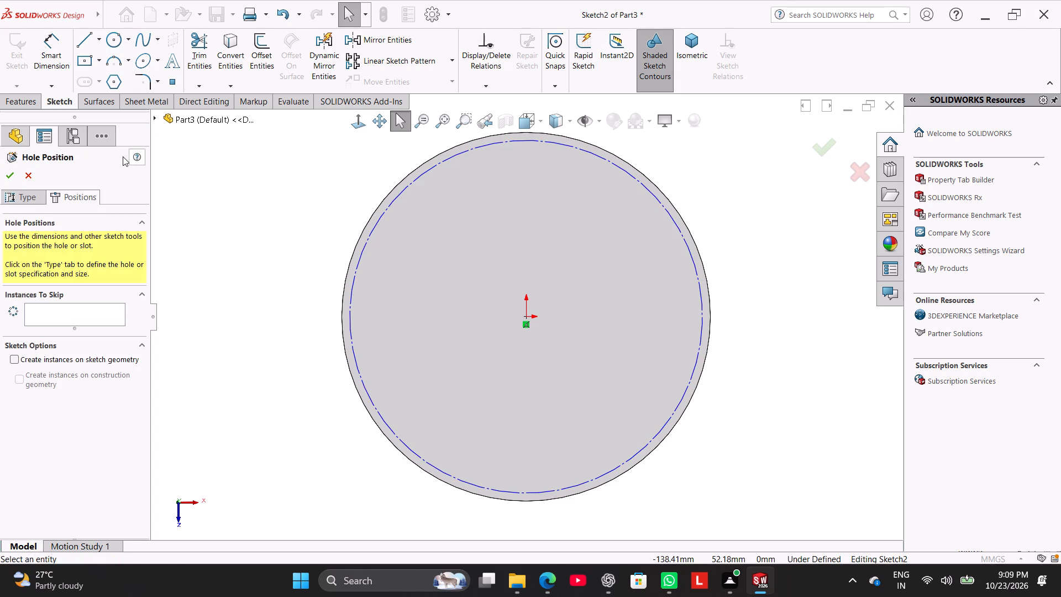
# Dimension the gap between the construction circle and the disc's outer edge at 3 mm.
pyautogui.moveTo(55, 53); pyautogui.dragTo(68, 59)
pyautogui.click(370, 228)
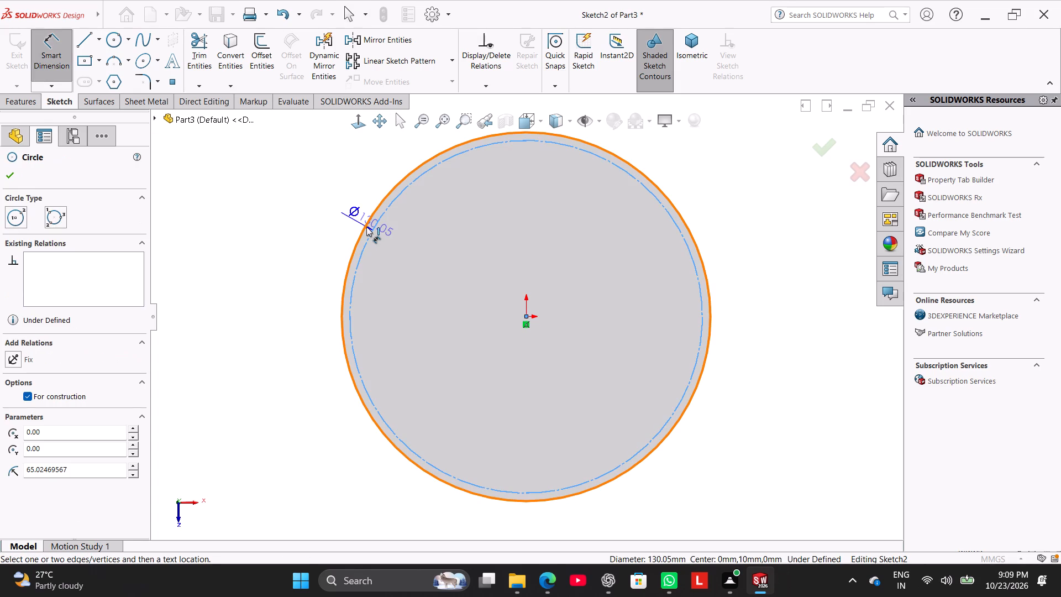
pyautogui.click(366, 227)
pyautogui.click(313, 273)
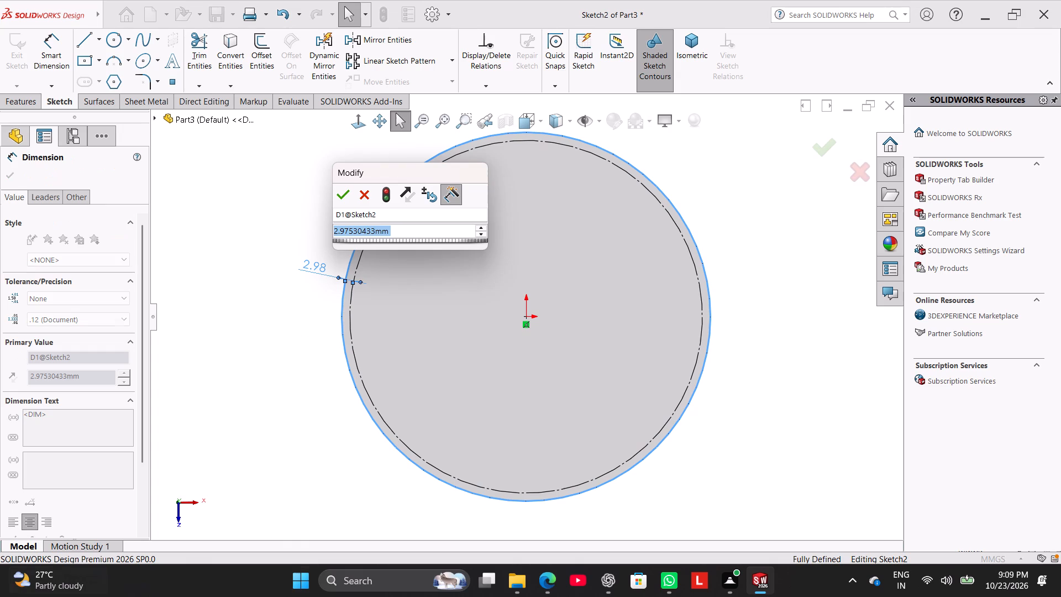
pyautogui.press('3')
pyautogui.press('Return')
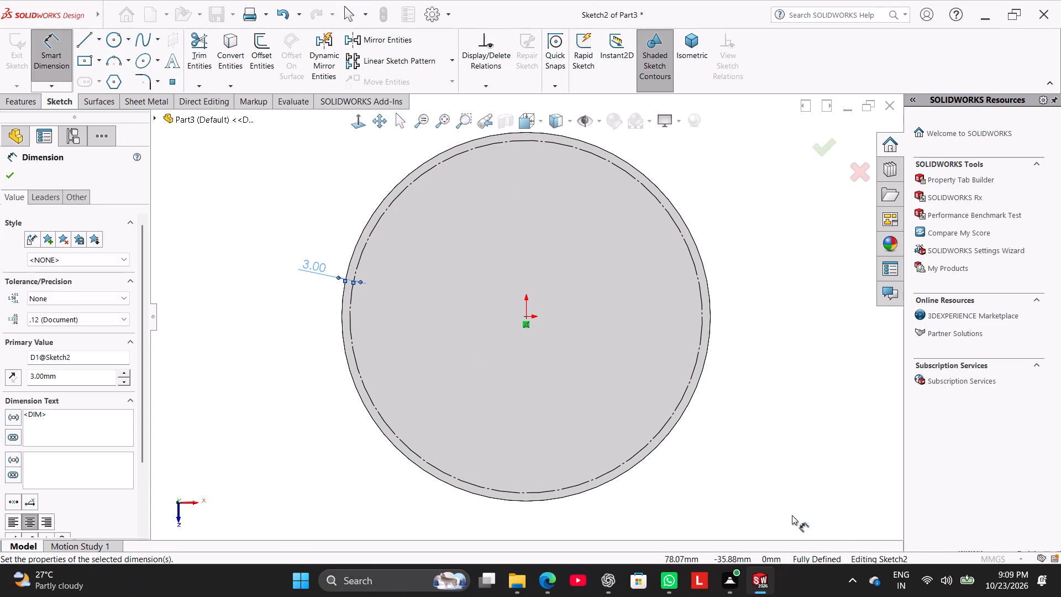
pyautogui.rightClick(802, 182)
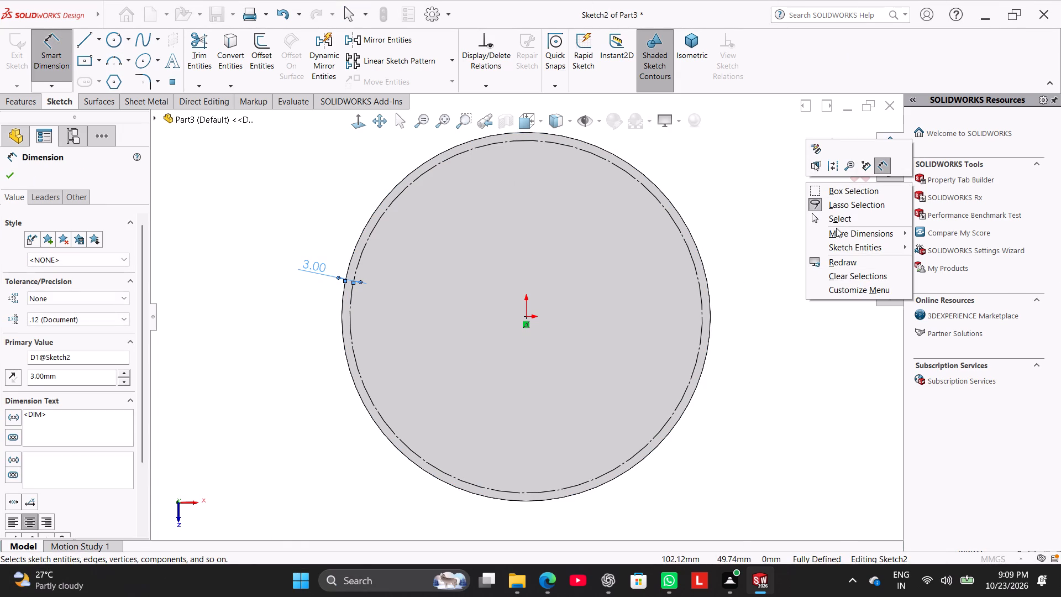
pyautogui.click(839, 215)
# Place four hole points on the construction circle's quadrant points and finish the counterbored holes.
pyautogui.scroll(2, 668, 271)
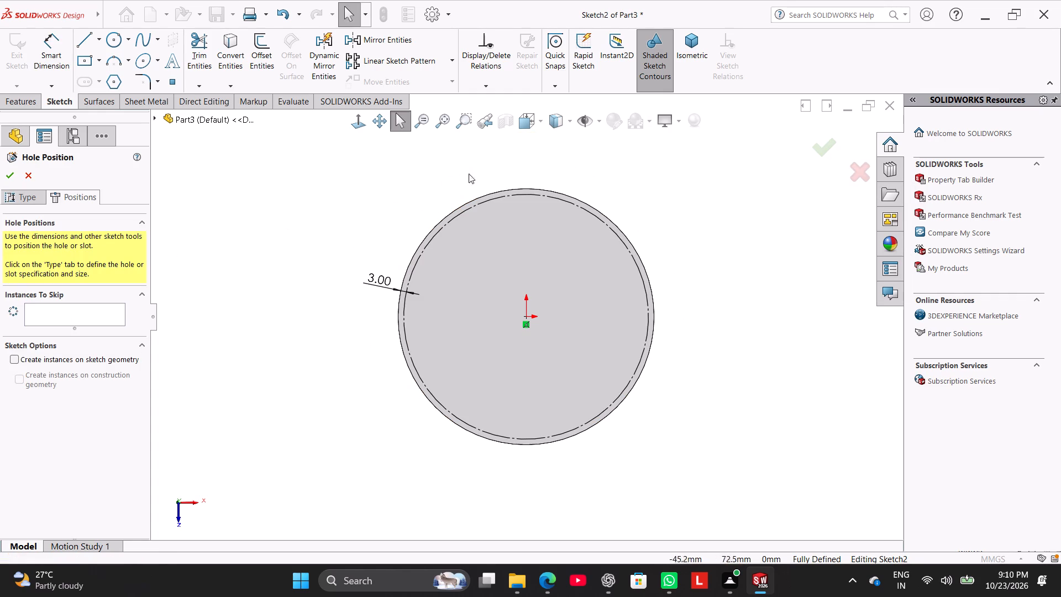
pyautogui.click(692, 61)
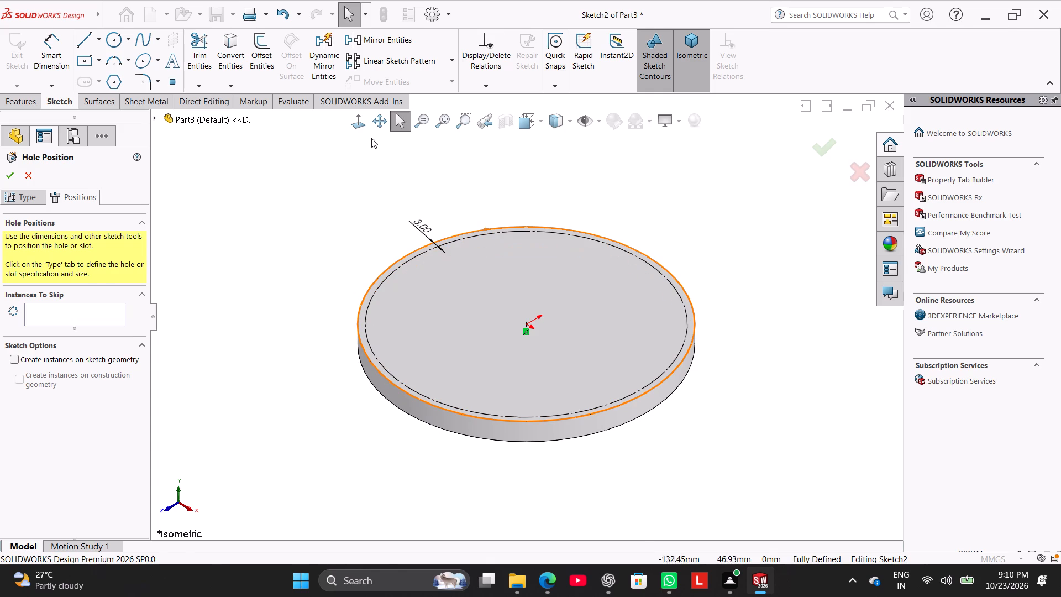
pyautogui.click(360, 129)
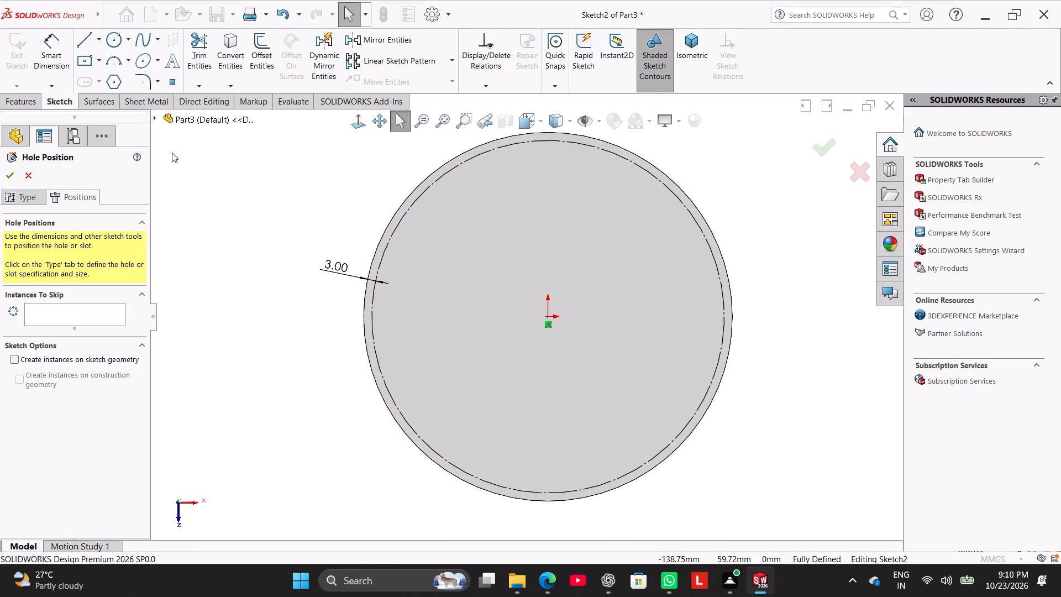
pyautogui.click(171, 82)
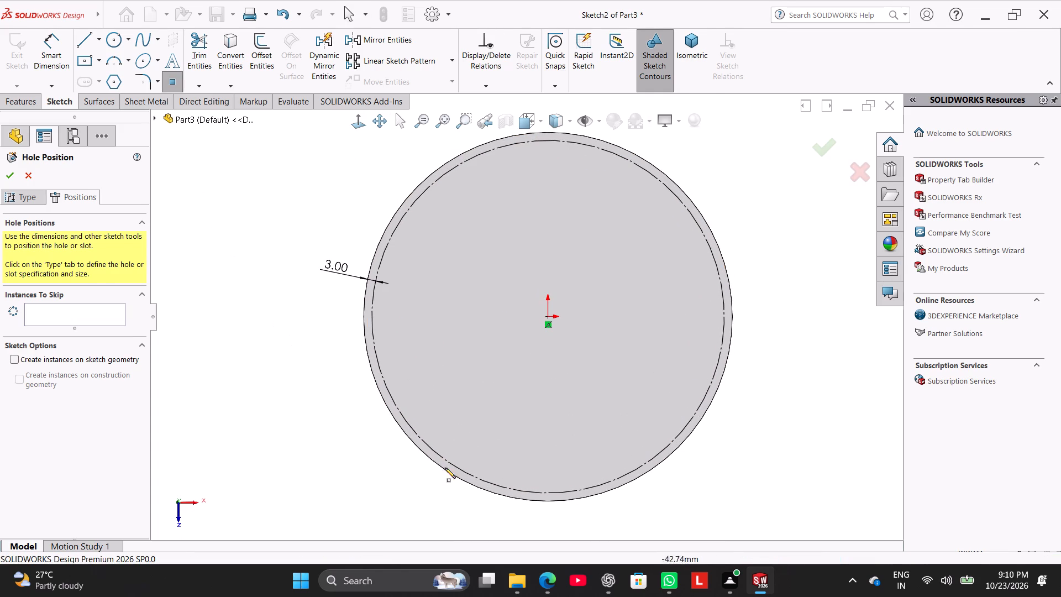
pyautogui.click(548, 493)
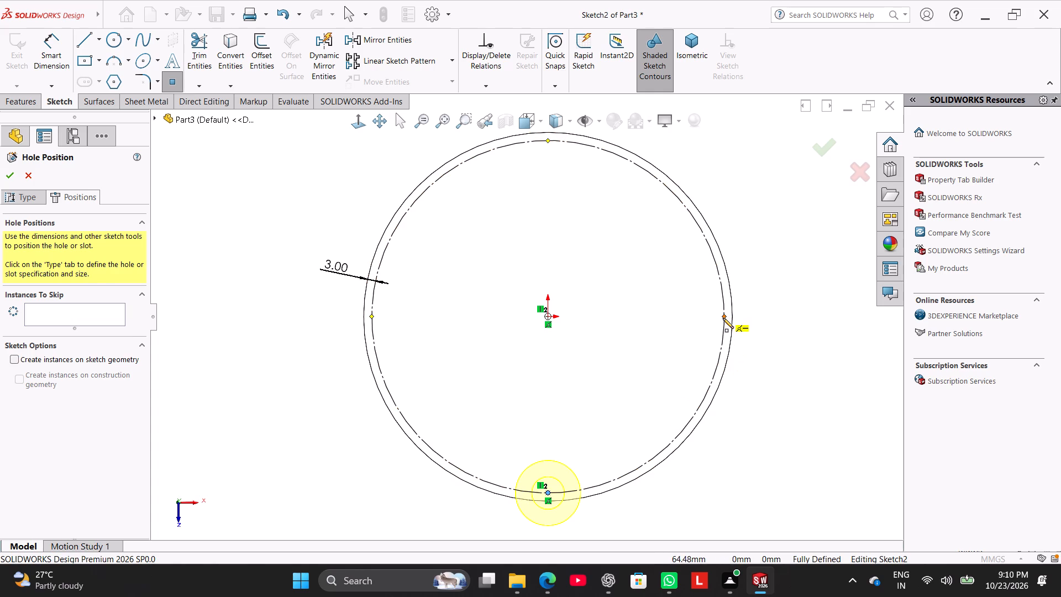
pyautogui.click(724, 315)
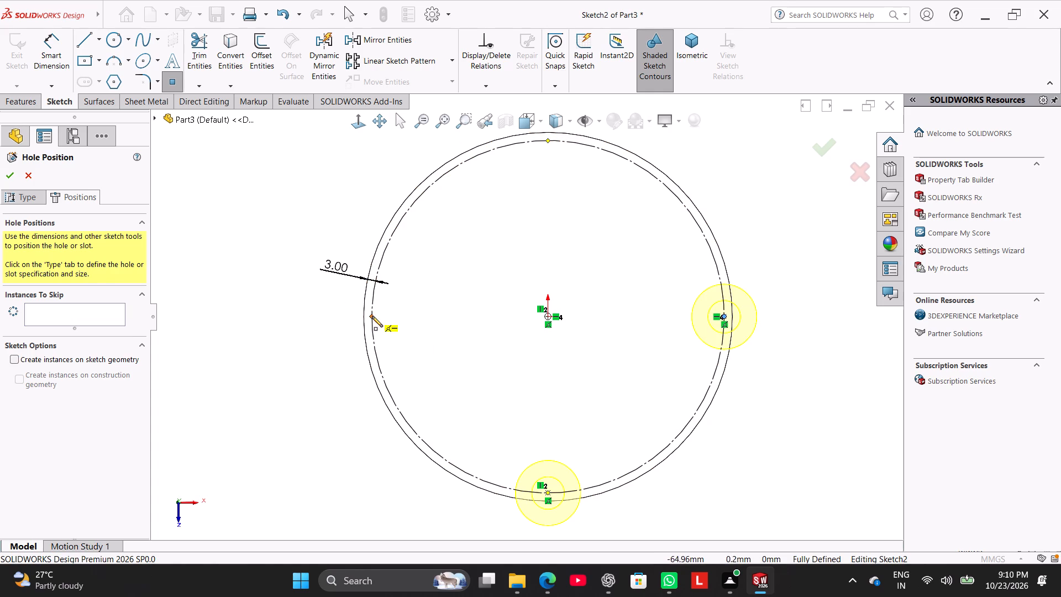
pyautogui.click(372, 316)
pyautogui.click(547, 143)
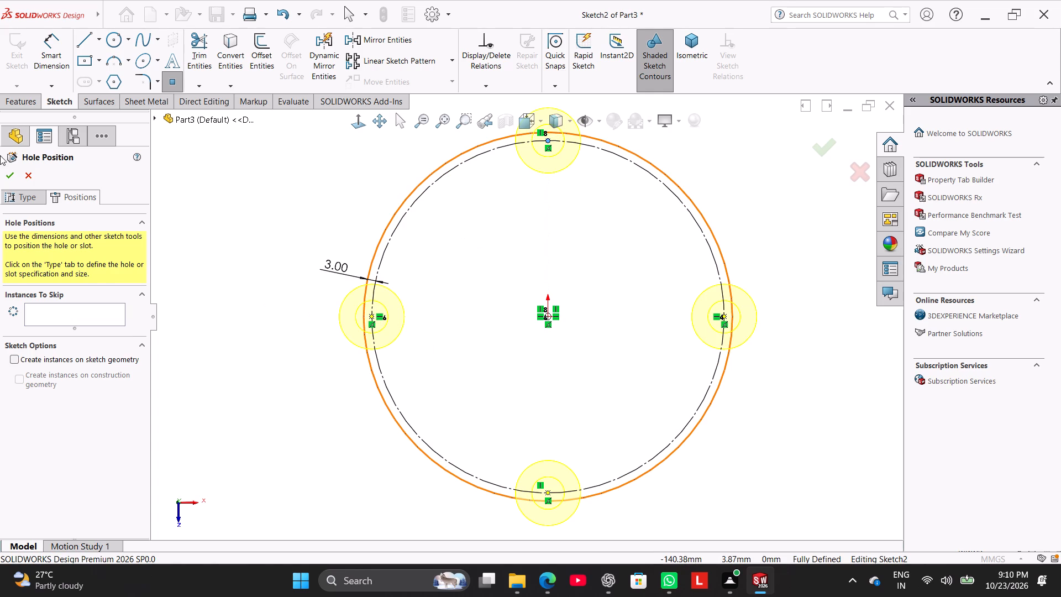
pyautogui.click(10, 173)
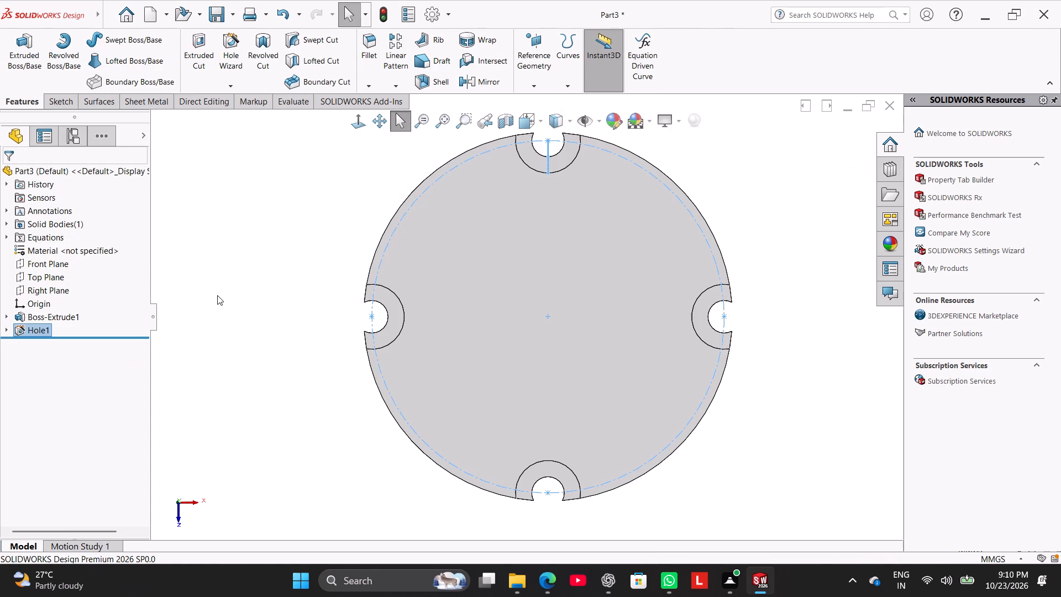
# Examine the four counterbored holes at the disc's rim from angled and isometric views.
pyautogui.moveTo(219, 295); pyautogui.dragTo(243, 264, button='middle')
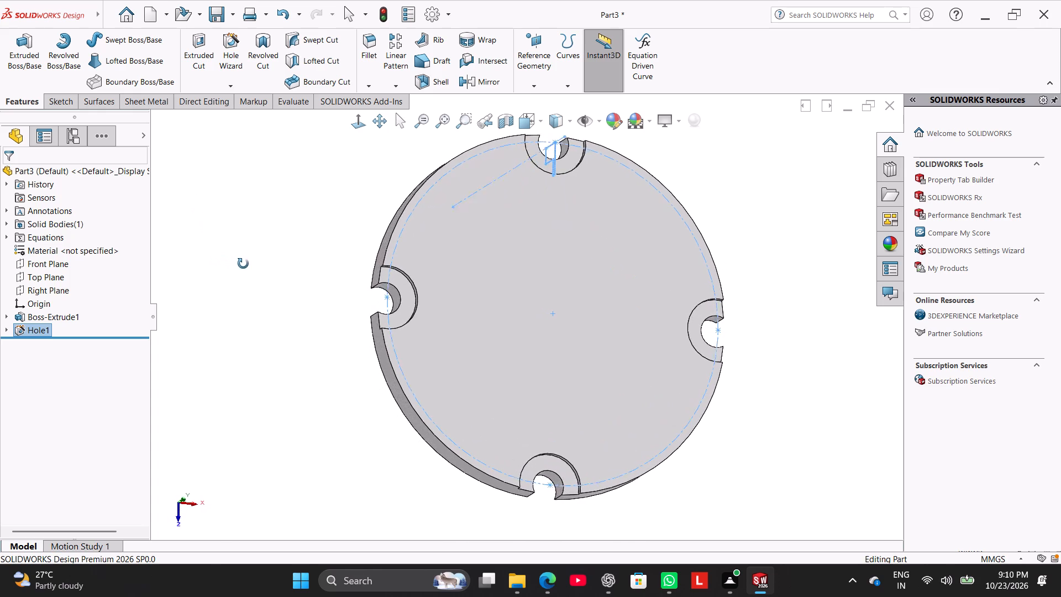
pyautogui.moveTo(243, 264); pyautogui.dragTo(242, 275, button='middle')
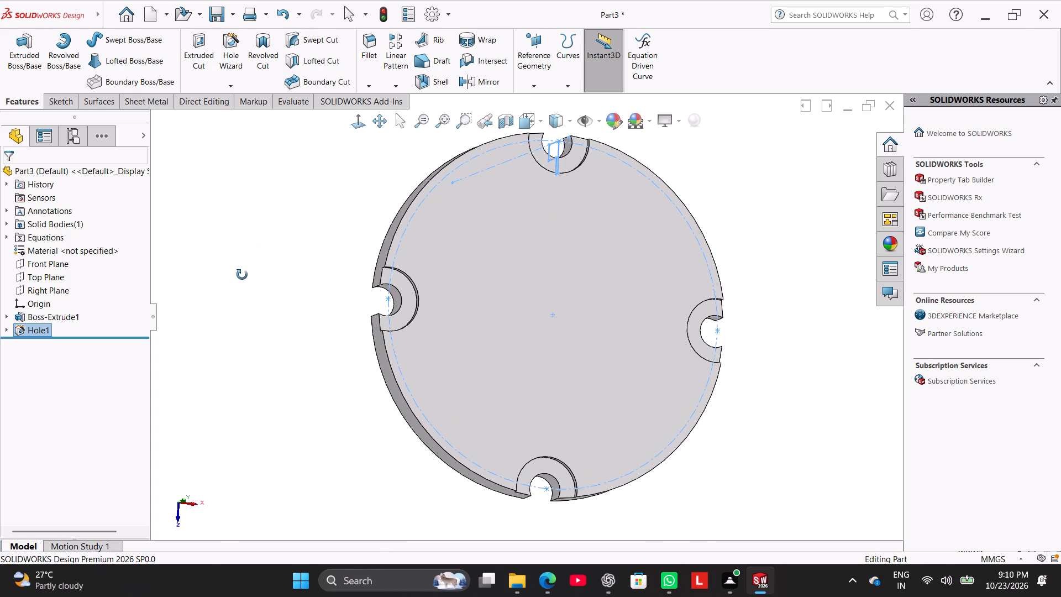
pyautogui.moveTo(242, 275); pyautogui.dragTo(242, 278, button='middle')
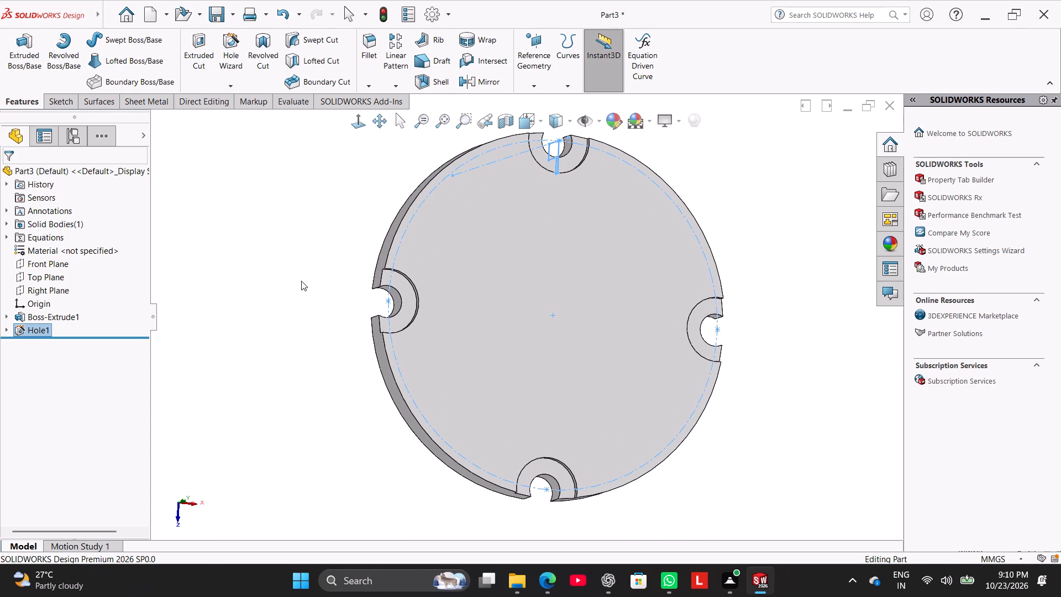
pyautogui.click(301, 281)
pyautogui.moveTo(272, 300); pyautogui.dragTo(396, 213, button='right')
pyautogui.click(279, 287)
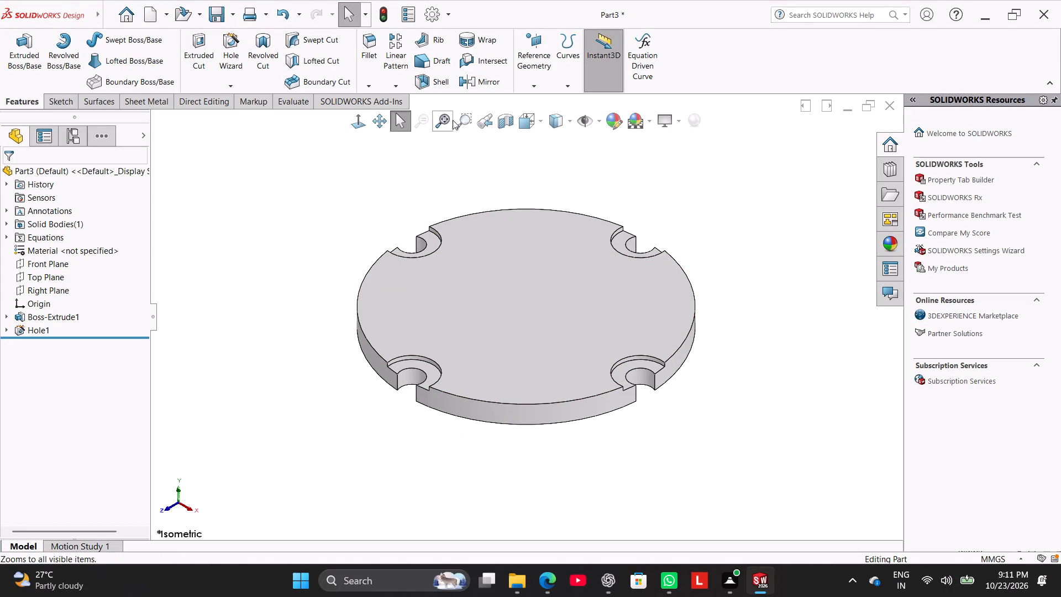
pyautogui.rightClick(496, 298)
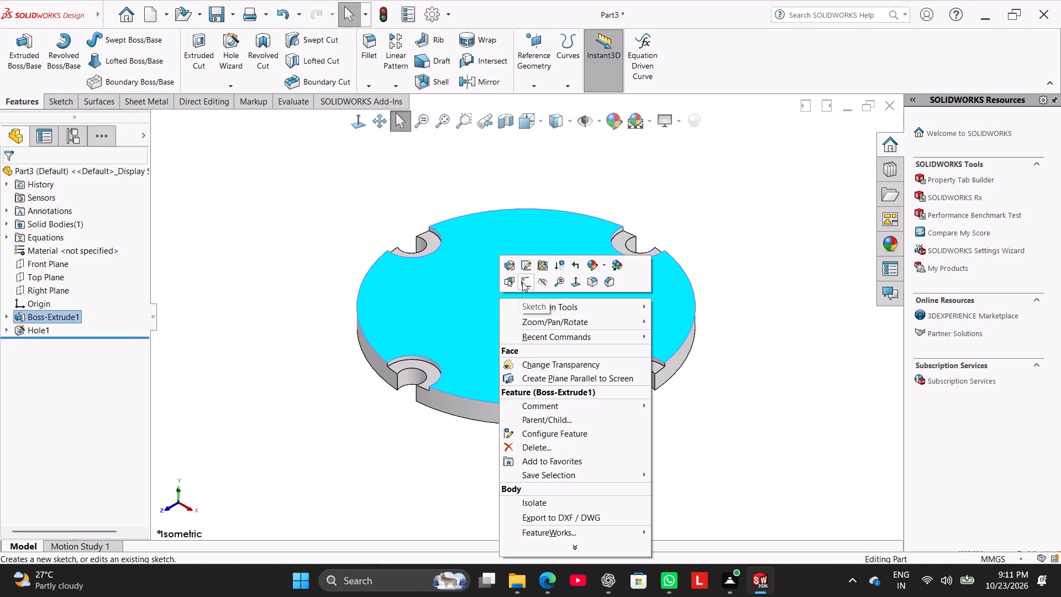
pyautogui.click(332, 311)
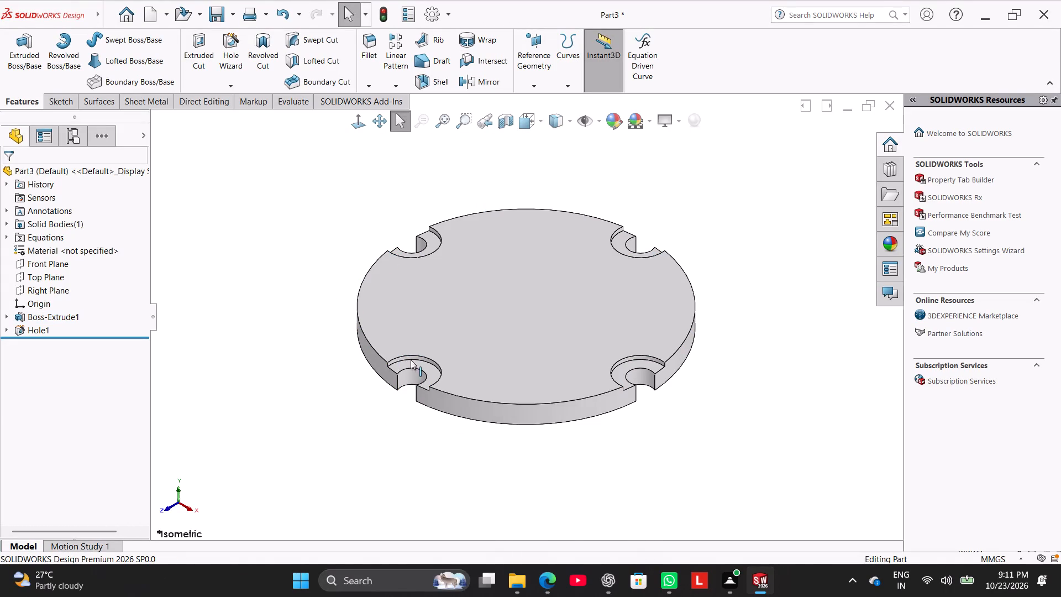
# Sketch a 12 mm radius circle on the front (+Z) hole's counterbore face, centred on the hole and matching the counterbore edge.
pyautogui.rightClick(418, 362)
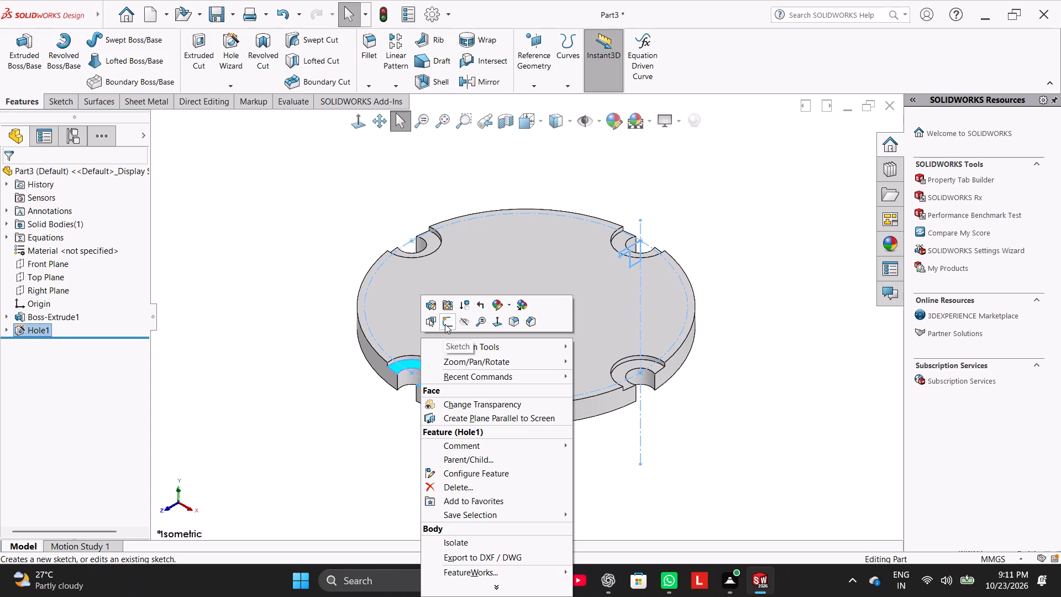
pyautogui.click(445, 324)
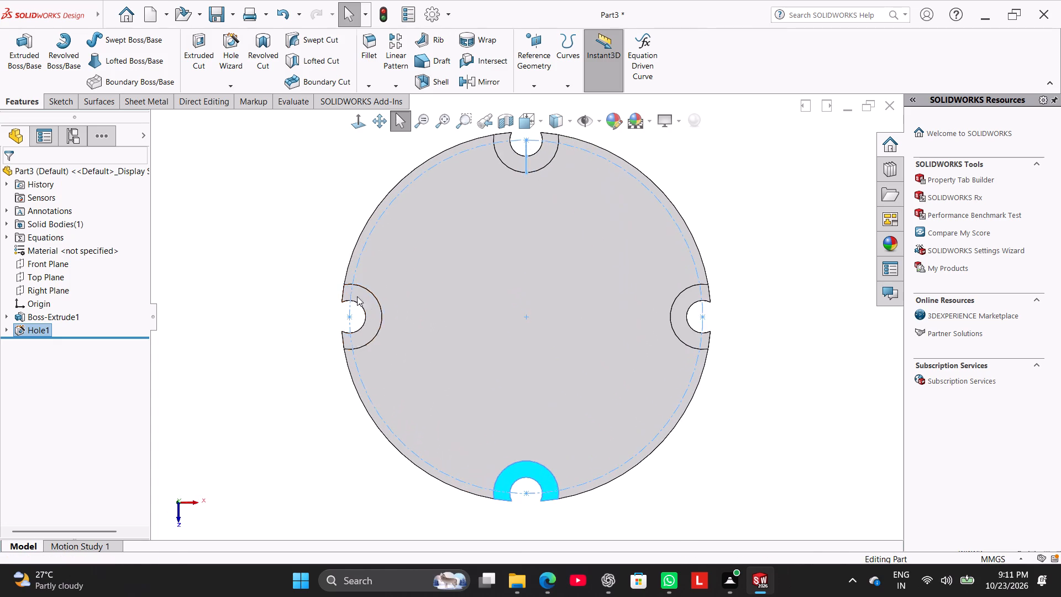
pyautogui.click(302, 254)
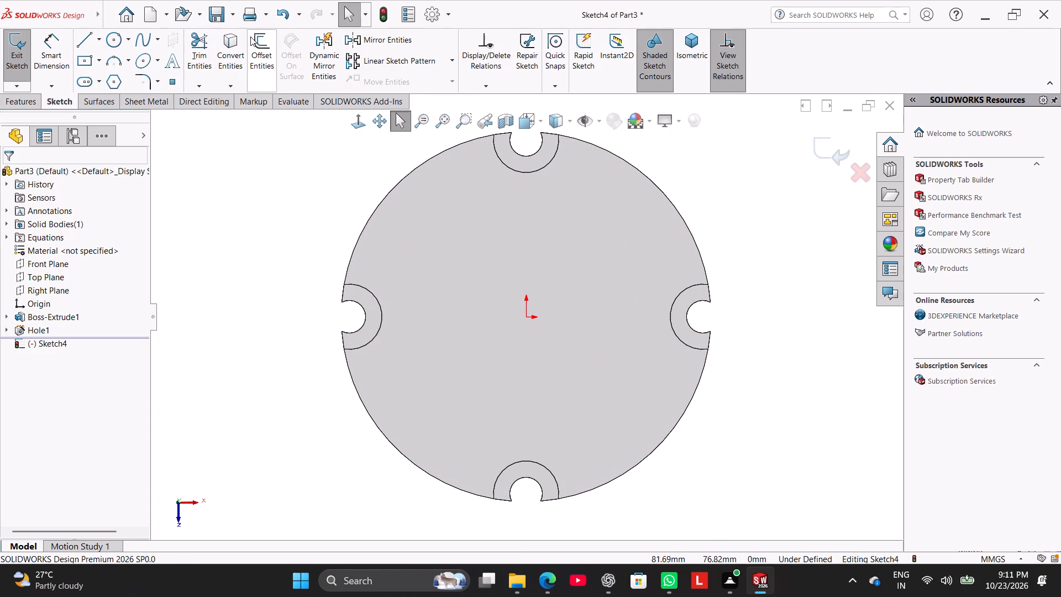
pyautogui.click(113, 39)
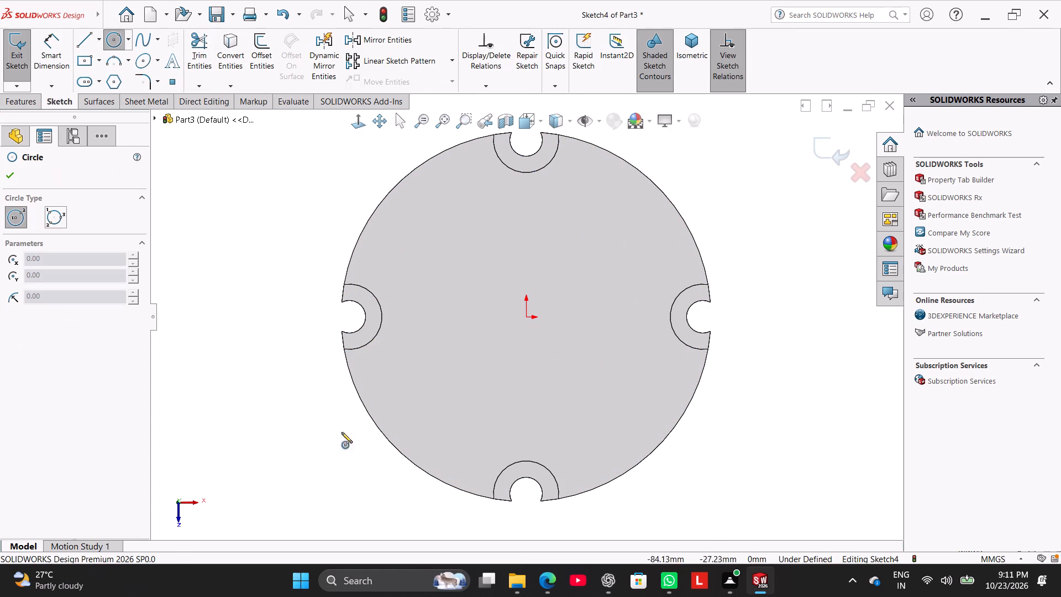
pyautogui.click(525, 491)
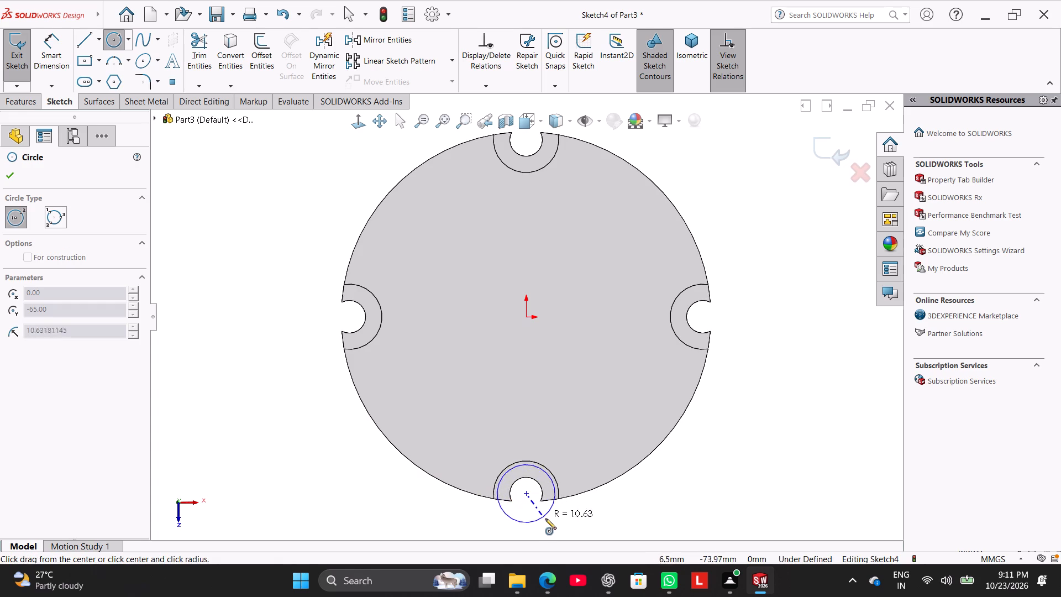
pyautogui.click(544, 467)
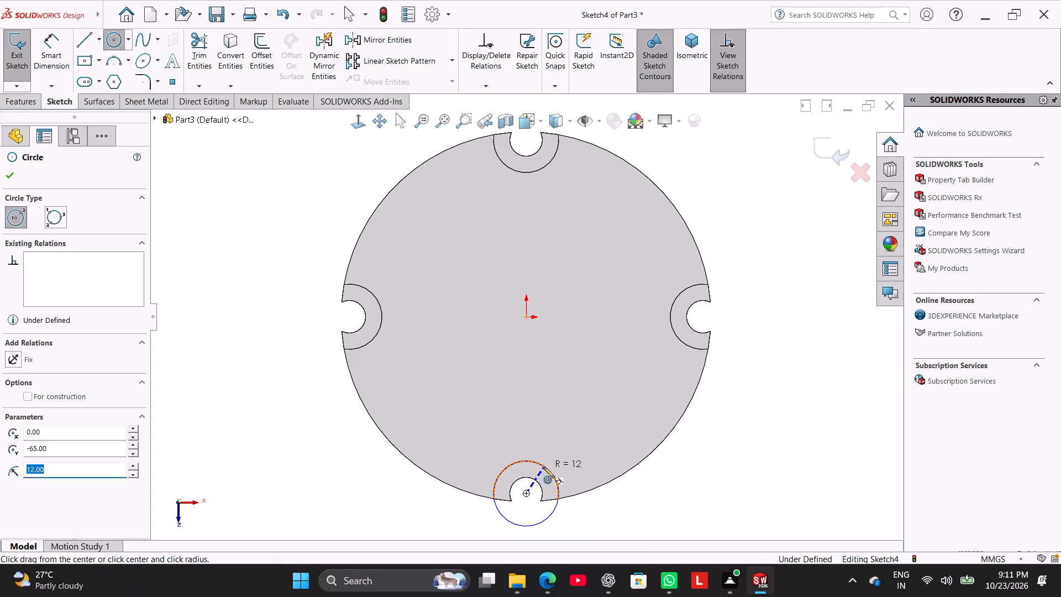
pyautogui.rightClick(345, 464)
pyautogui.click(367, 474)
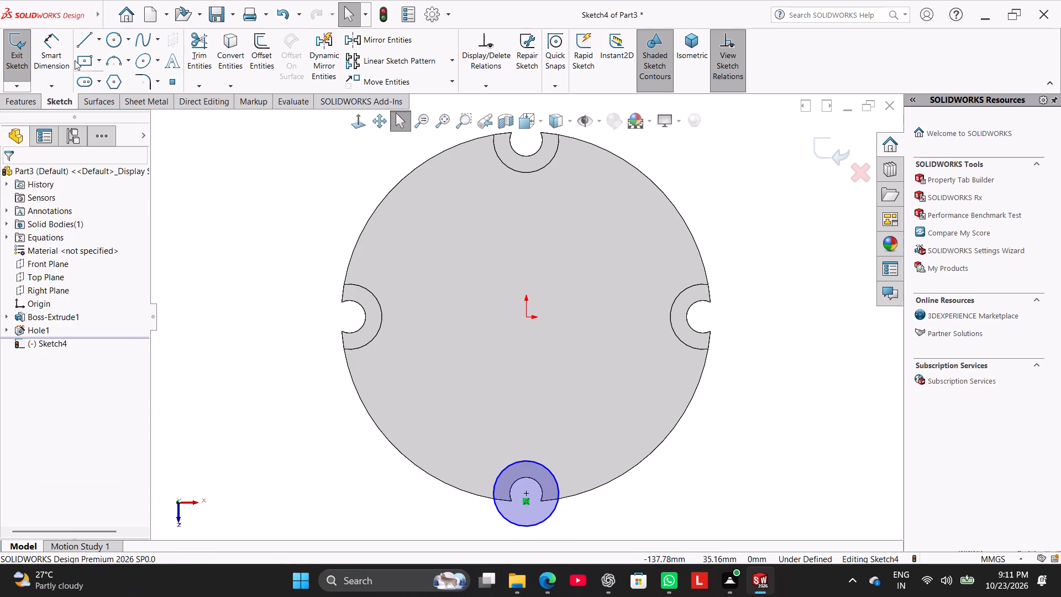
# Add a diameter dimension to the circle sketched around the front (+Z) hole.
pyautogui.click(57, 48)
pyautogui.moveTo(512, 524); pyautogui.dragTo(507, 524)
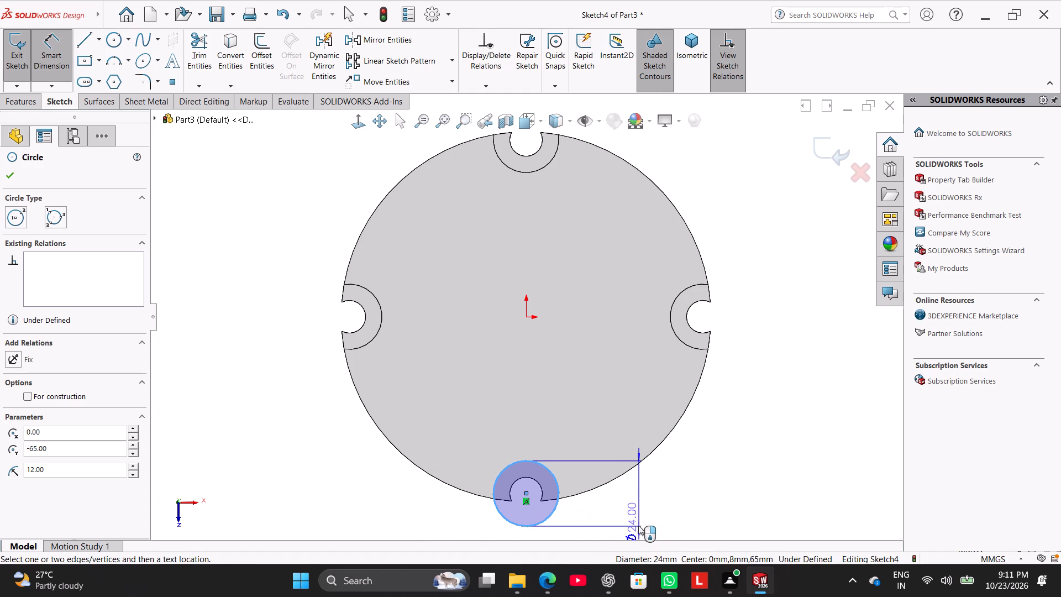
pyautogui.scroll(2, 639, 523)
pyautogui.click(593, 476)
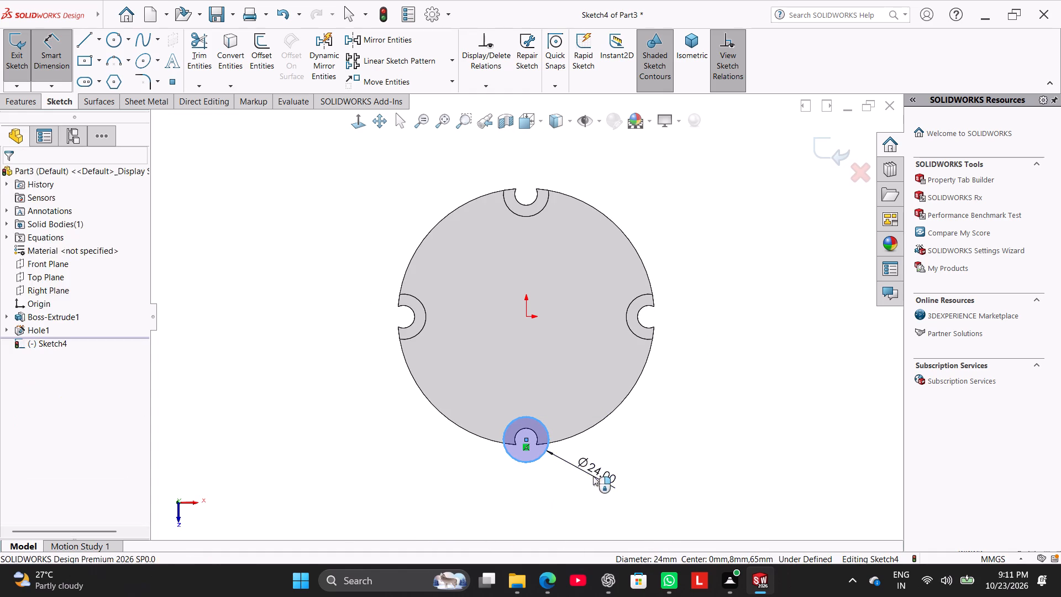
pyautogui.click(635, 395)
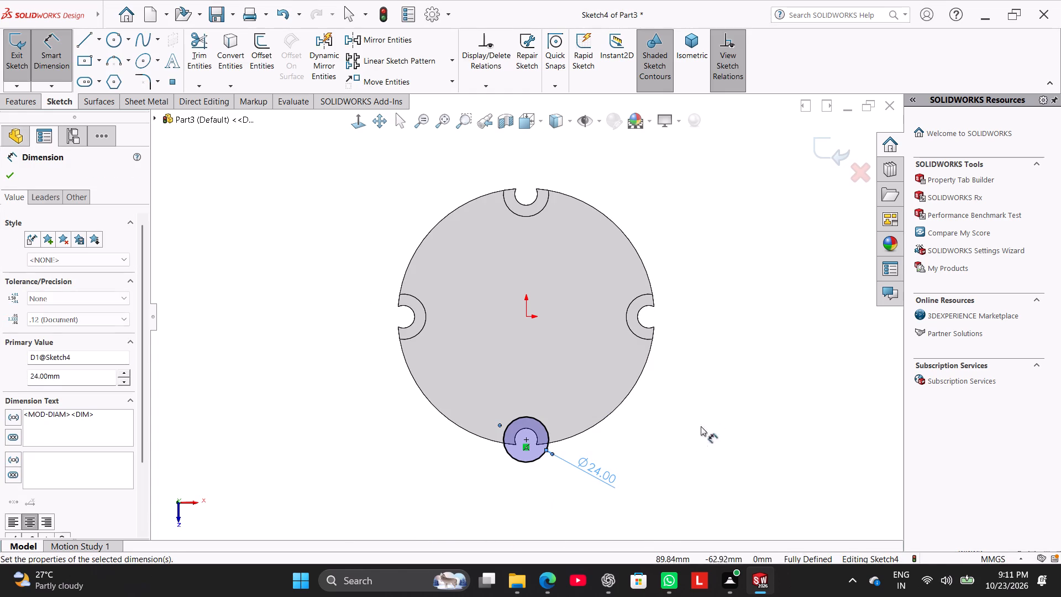
# Extrude the sketched circle at the front (+Z) hole downward as a boss, with a reversed Through All end condition.
pyautogui.rightClick(706, 417)
pyautogui.click(729, 449)
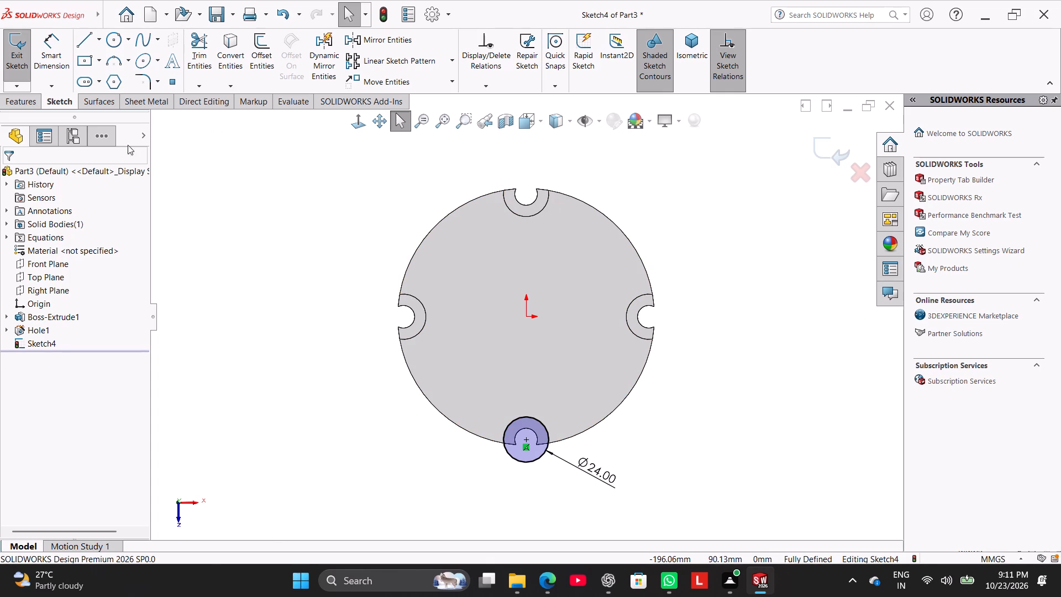
pyautogui.click(23, 97)
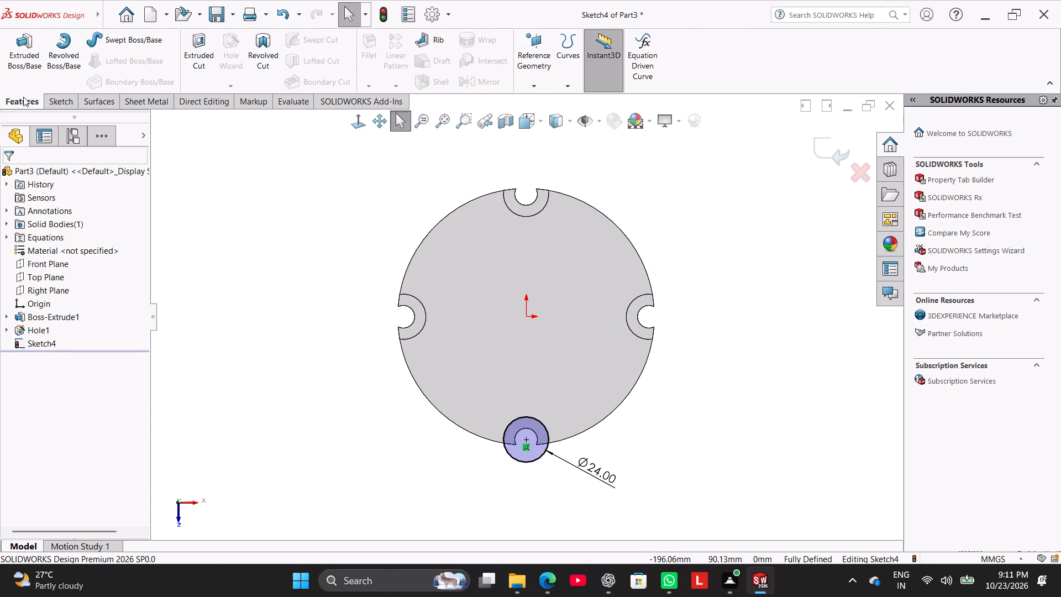
pyautogui.click(22, 62)
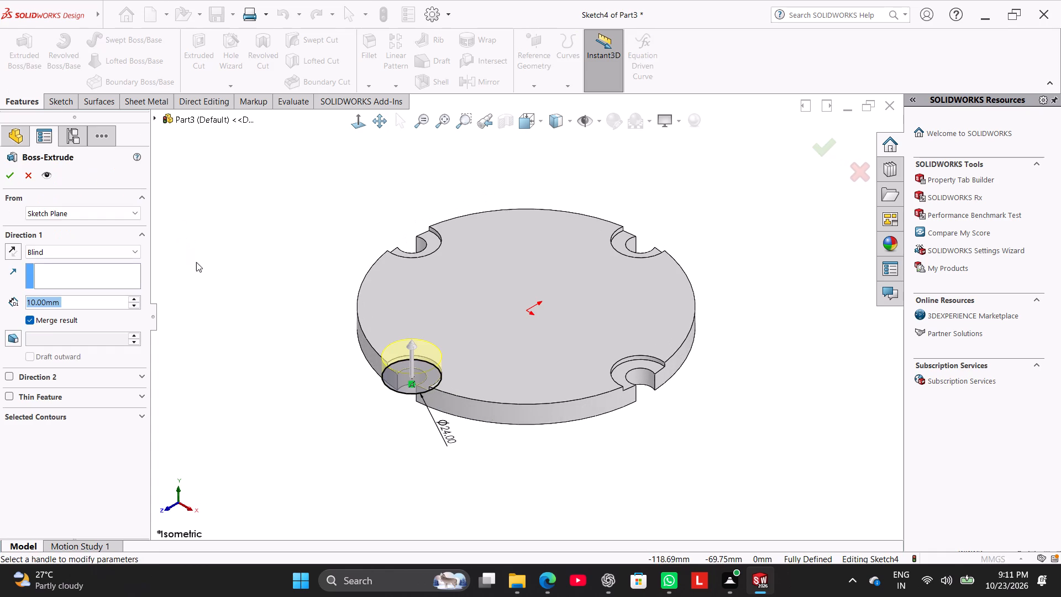
pyautogui.moveTo(222, 253); pyautogui.dragTo(225, 182, button='middle')
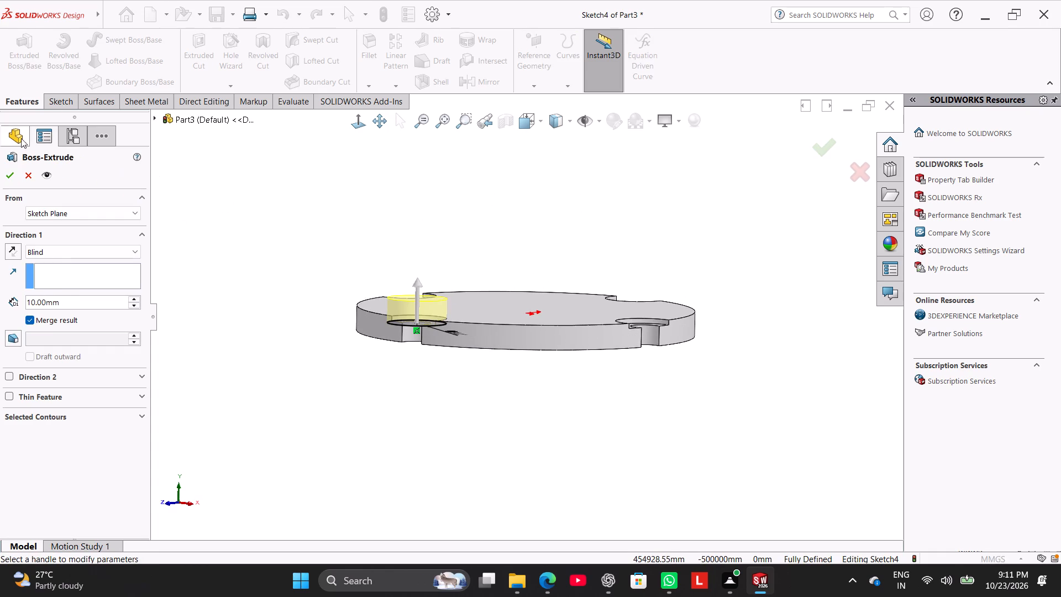
pyautogui.click(16, 248)
pyautogui.click(45, 253)
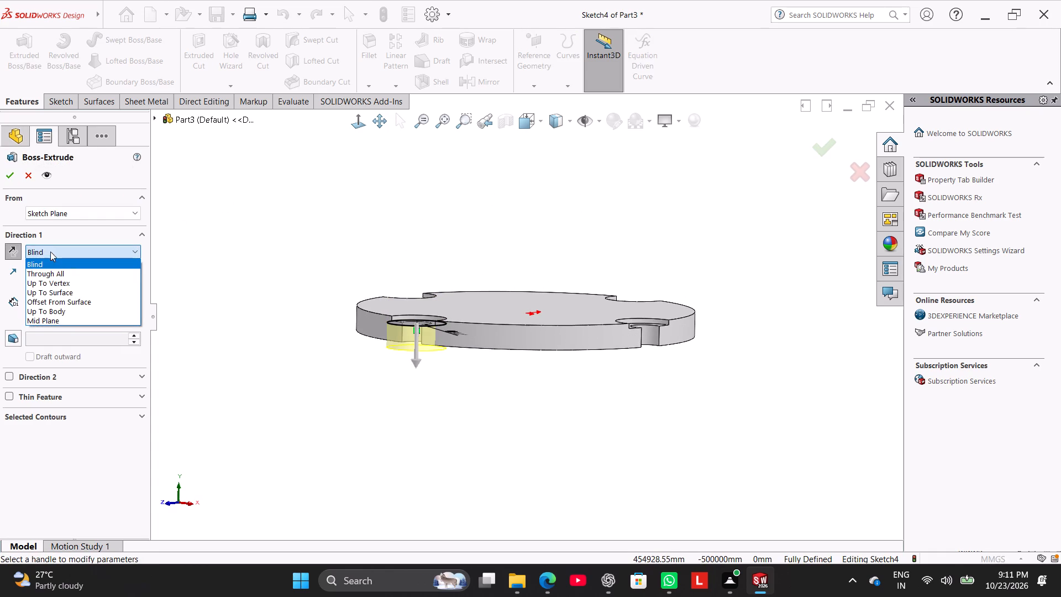
pyautogui.click(57, 269)
pyautogui.moveTo(186, 271); pyautogui.dragTo(189, 265, button='middle')
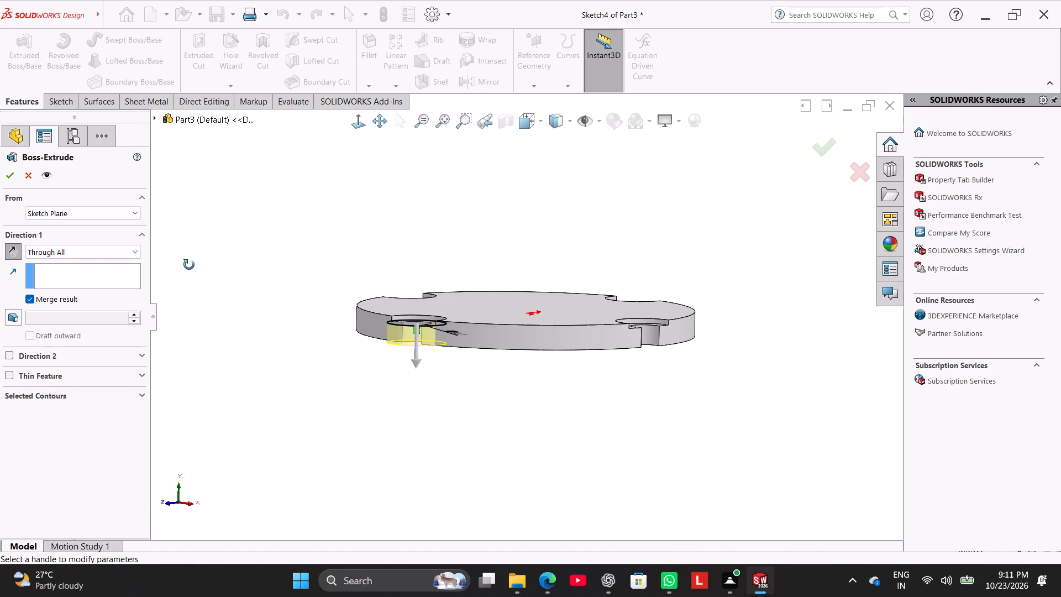
pyautogui.moveTo(189, 265); pyautogui.dragTo(187, 242, button='middle')
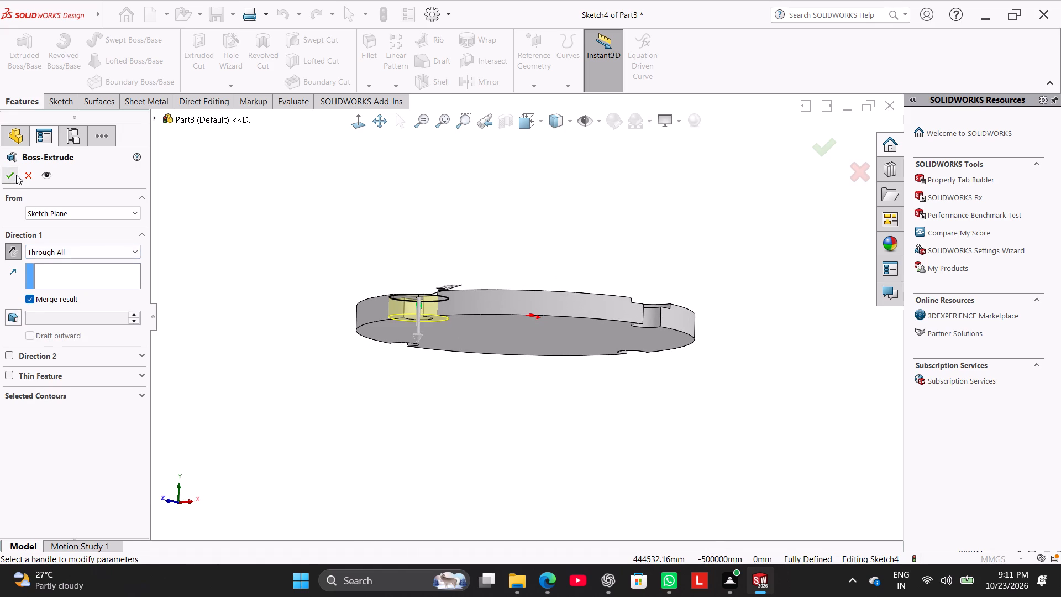
pyautogui.click(16, 175)
pyautogui.click(207, 269)
# Edit the new boss's sketch, convert the front hole's inner edge and extend the converted arc into a full circle.
pyautogui.moveTo(225, 288); pyautogui.dragTo(220, 347, button='middle')
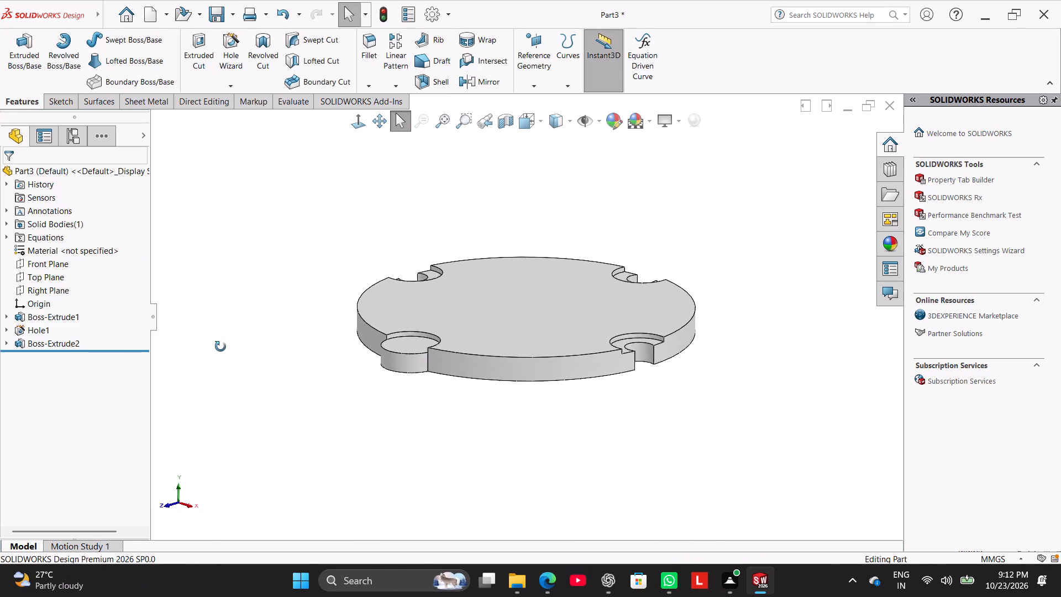
pyautogui.moveTo(220, 347); pyautogui.dragTo(228, 407, button='middle')
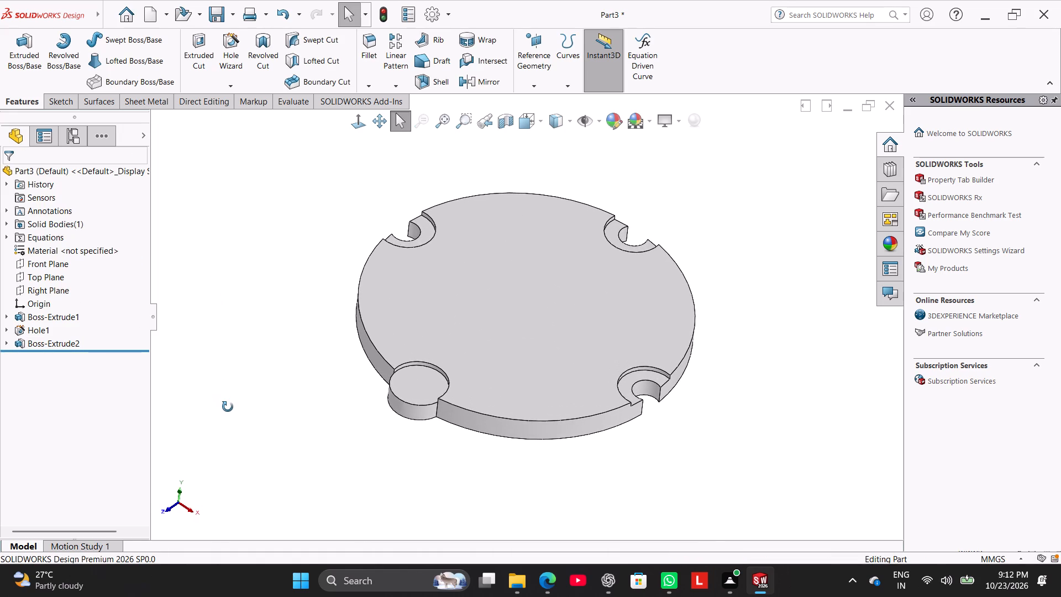
pyautogui.moveTo(228, 407); pyautogui.dragTo(213, 370, button='middle')
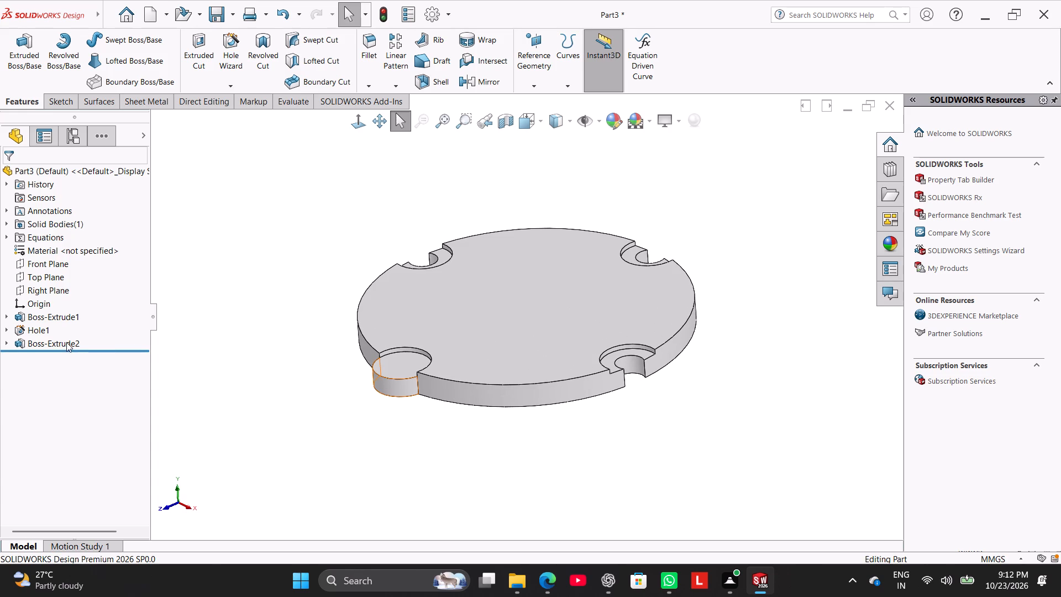
pyautogui.rightClick(65, 341)
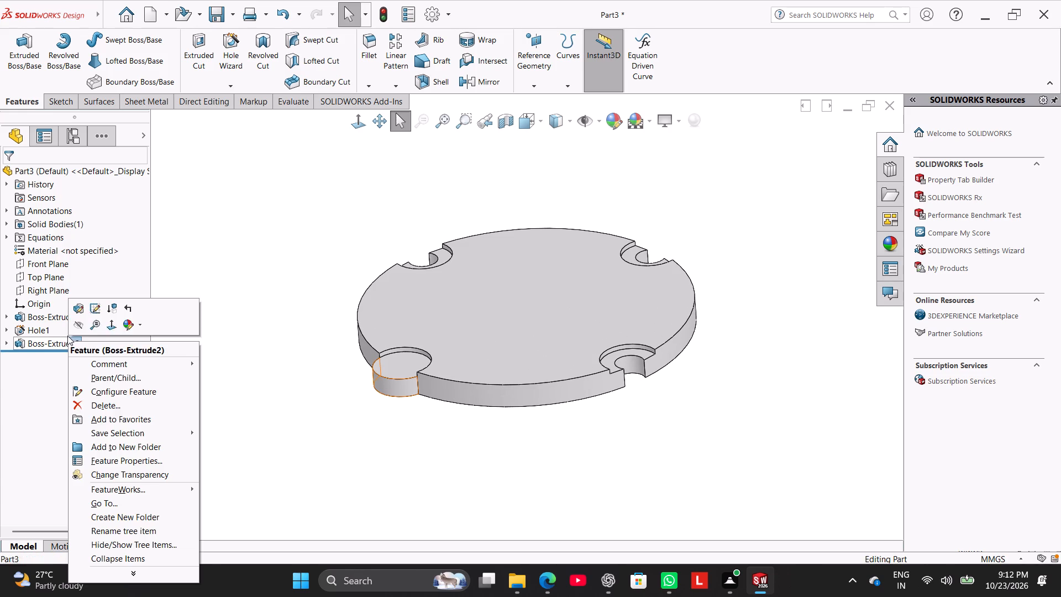
pyautogui.click(93, 306)
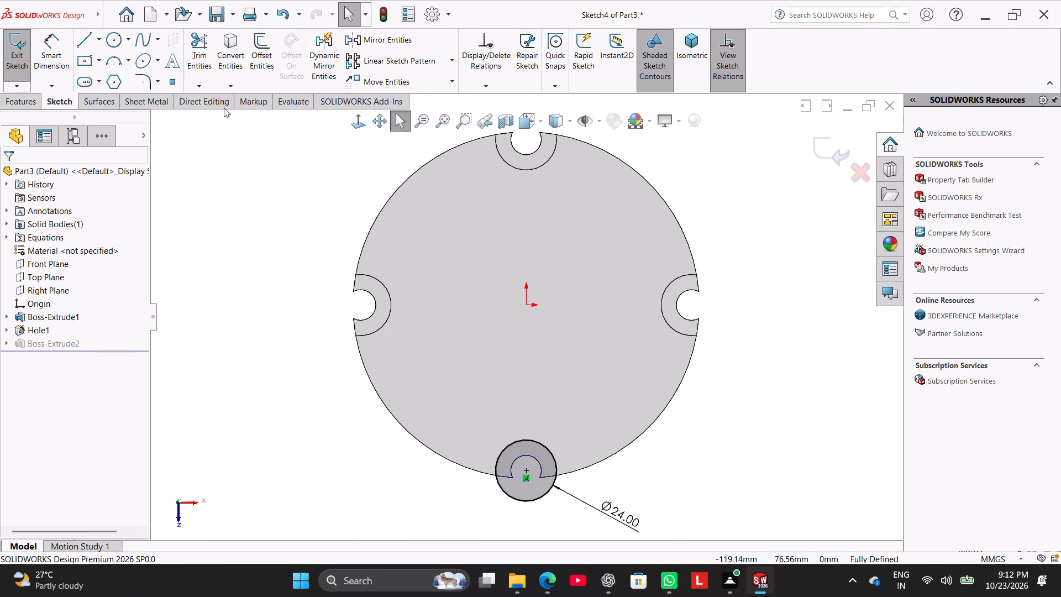
pyautogui.moveTo(239, 50); pyautogui.dragTo(243, 64)
pyautogui.click(533, 459)
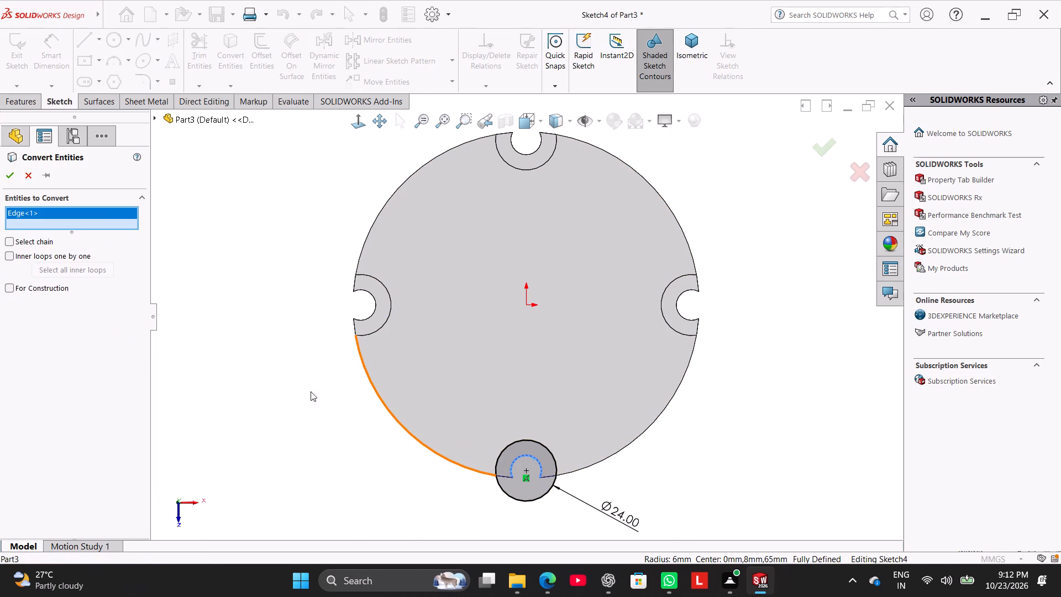
pyautogui.click(17, 178)
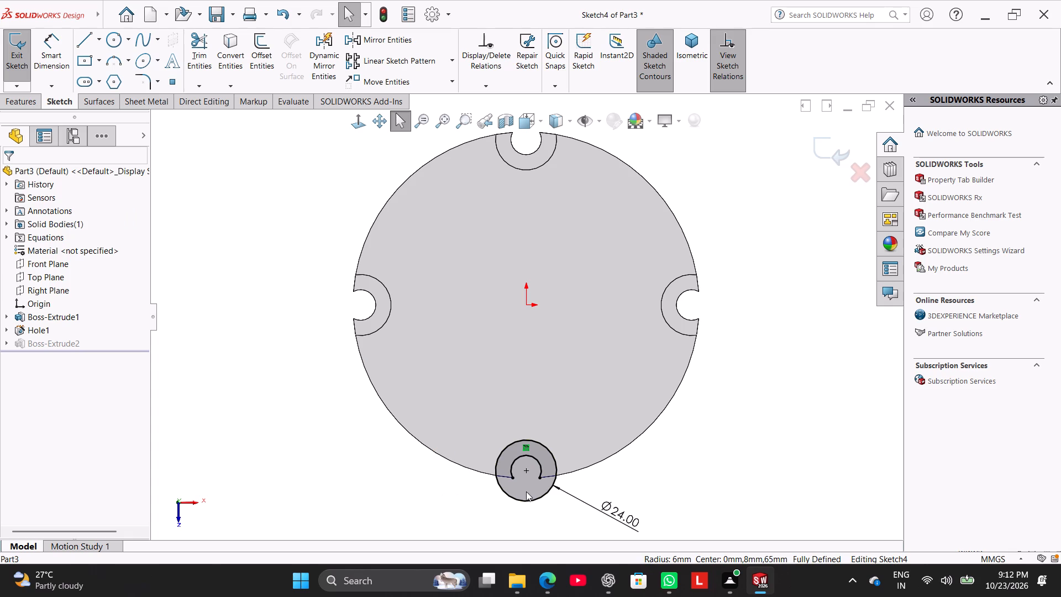
pyautogui.moveTo(515, 476); pyautogui.dragTo(538, 485)
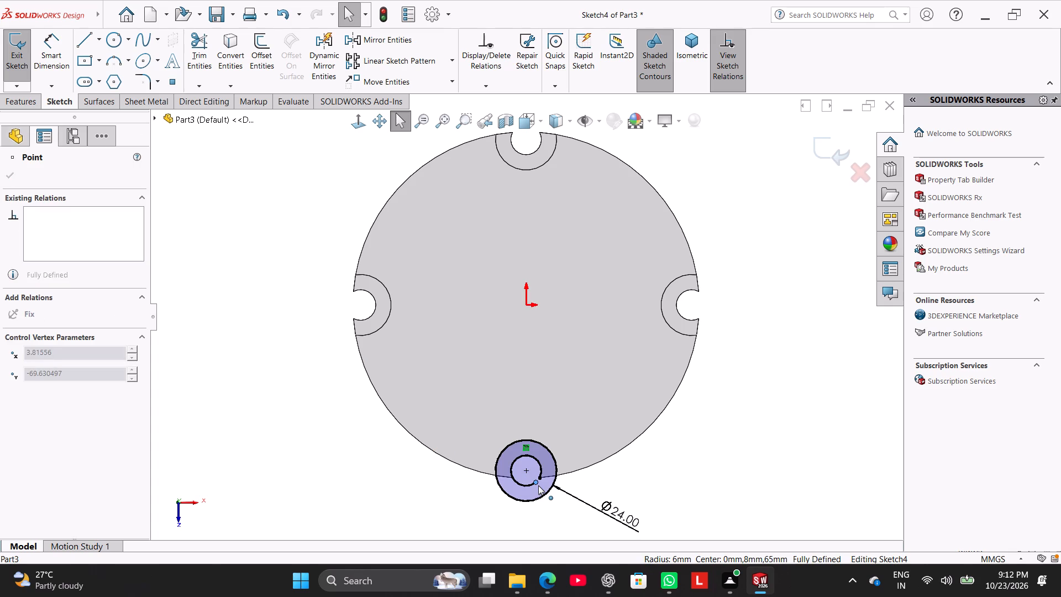
pyautogui.moveTo(538, 485); pyautogui.dragTo(545, 482)
pyautogui.click(334, 478)
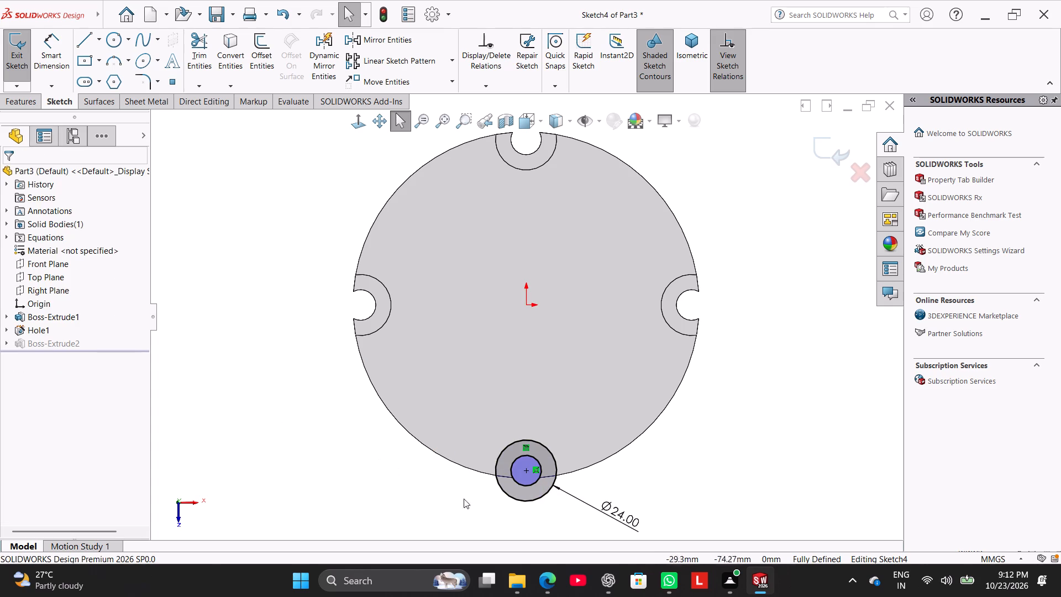
# Delete the 24 mm diameter dimension and the outer circle it controlled from the boss sketch.
pyautogui.rightClick(609, 506)
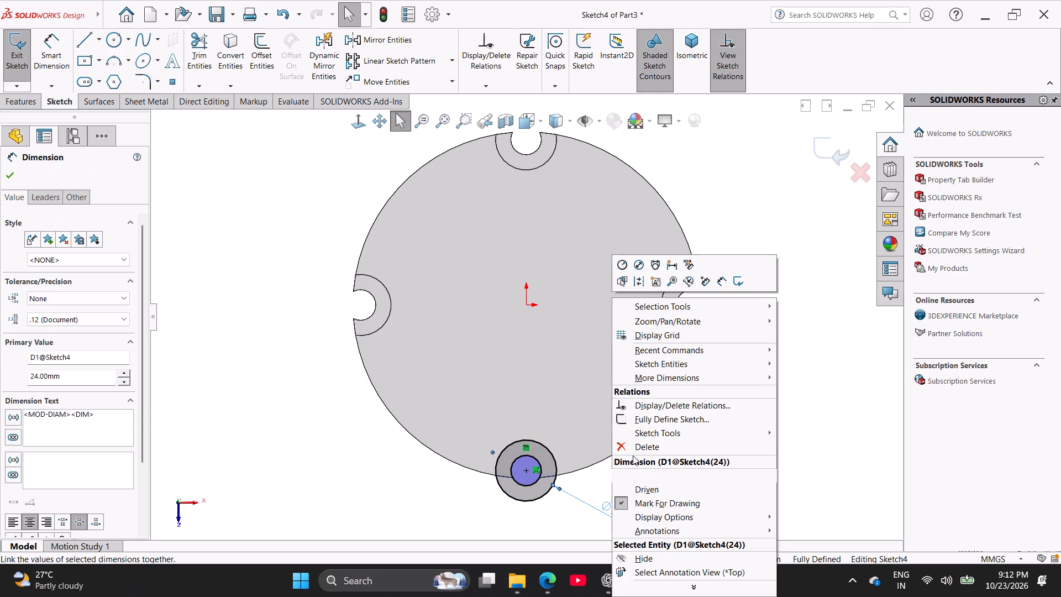
pyautogui.click(633, 450)
pyautogui.rightClick(506, 444)
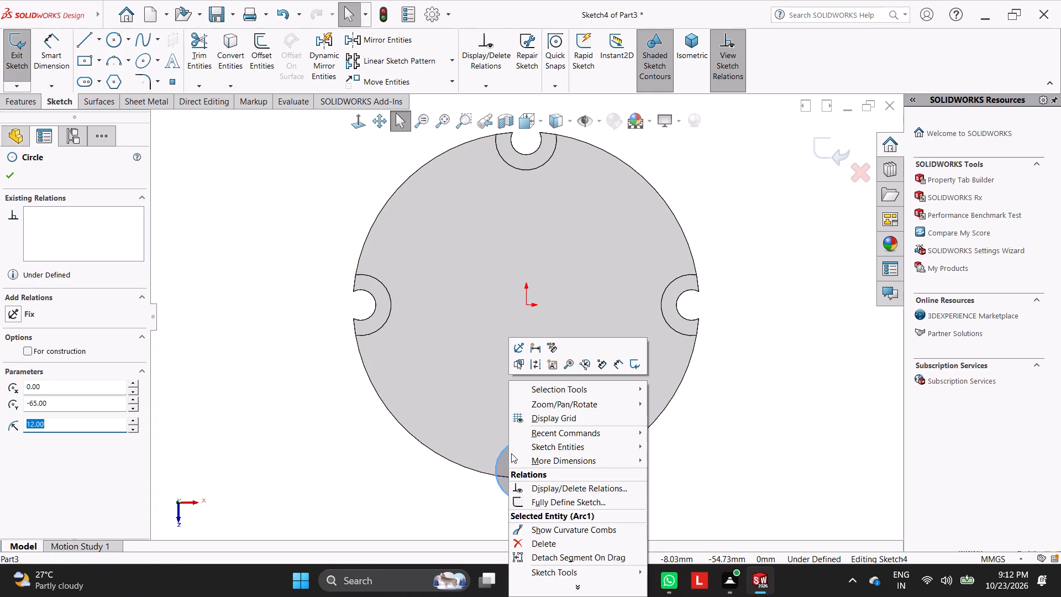
pyautogui.click(535, 540)
pyautogui.click(258, 331)
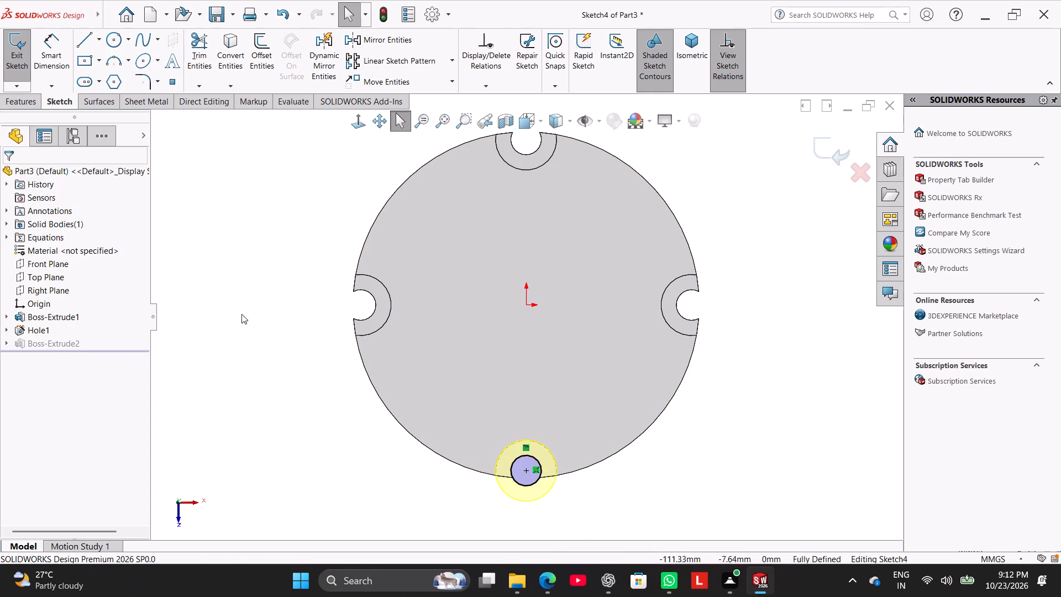
# Convert the front hole's outer counterbore edge, close the arc into a full circle around the hole, and exit the sketch.
pyautogui.click(227, 55)
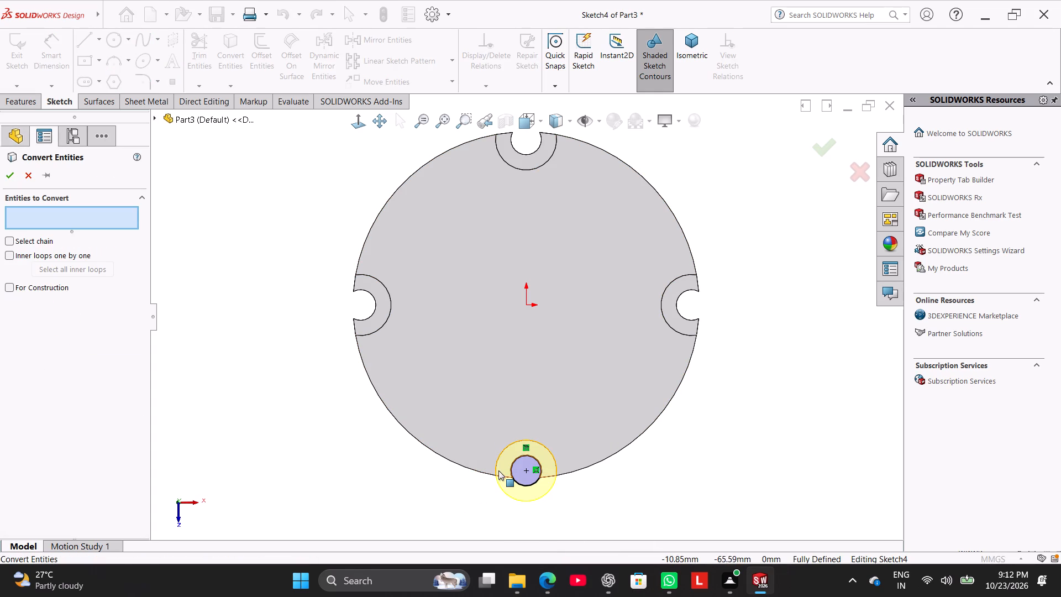
pyautogui.click(499, 462)
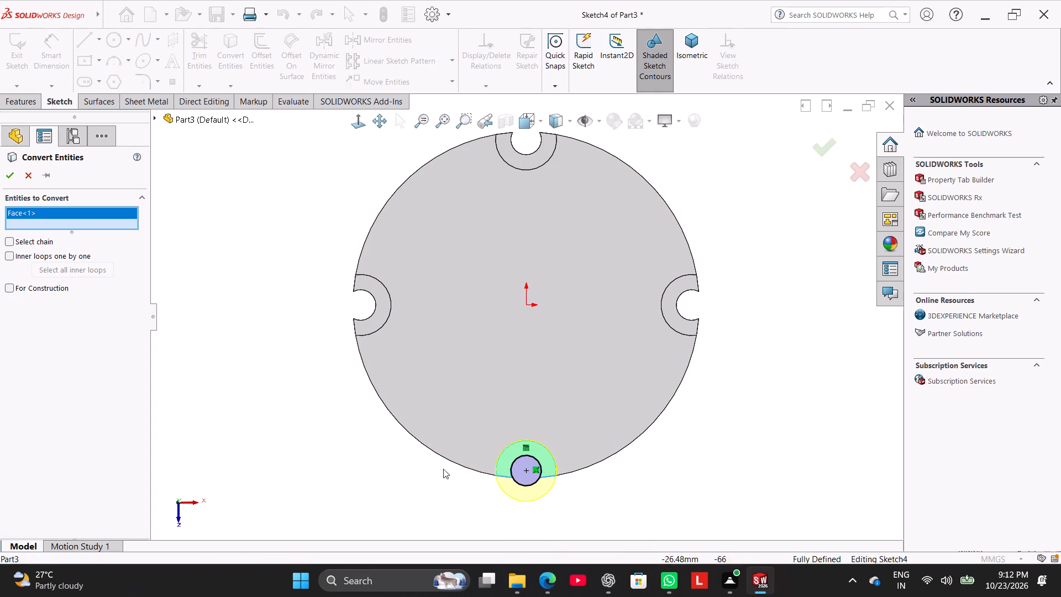
pyautogui.rightClick(45, 214)
pyautogui.click(65, 237)
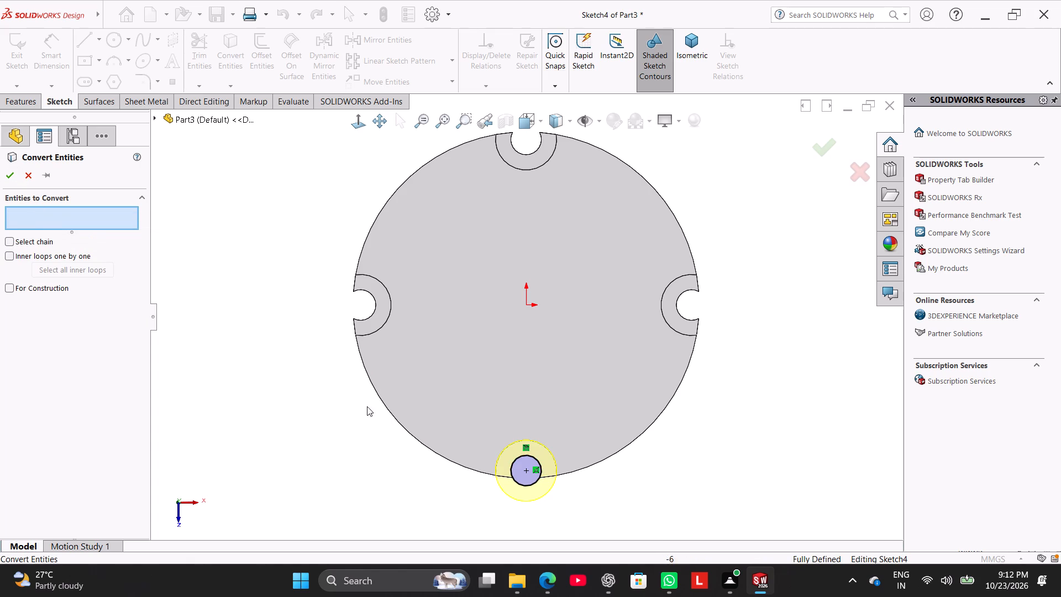
pyautogui.click(524, 441)
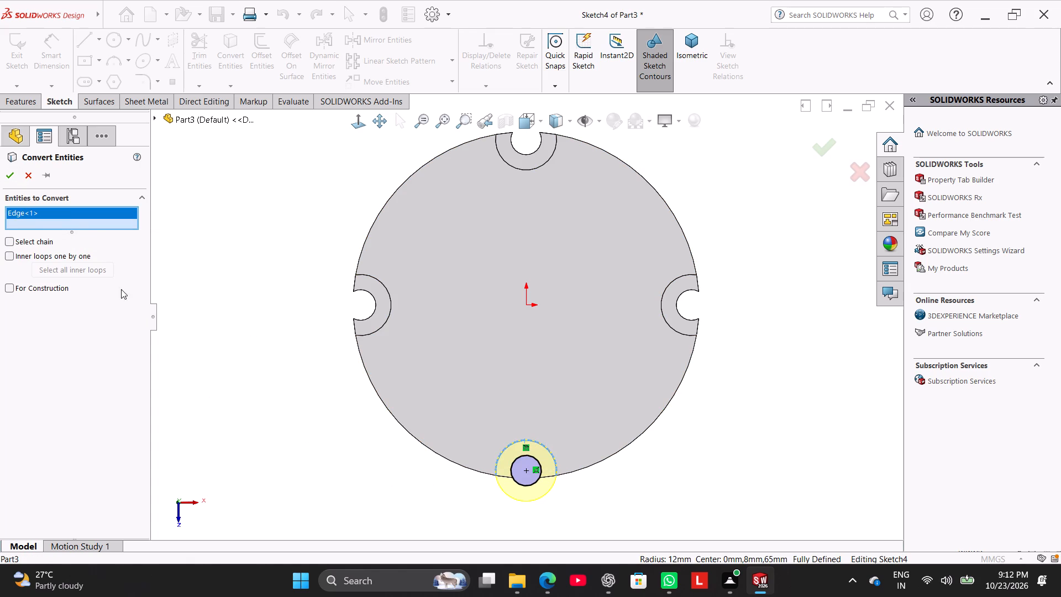
pyautogui.click(9, 174)
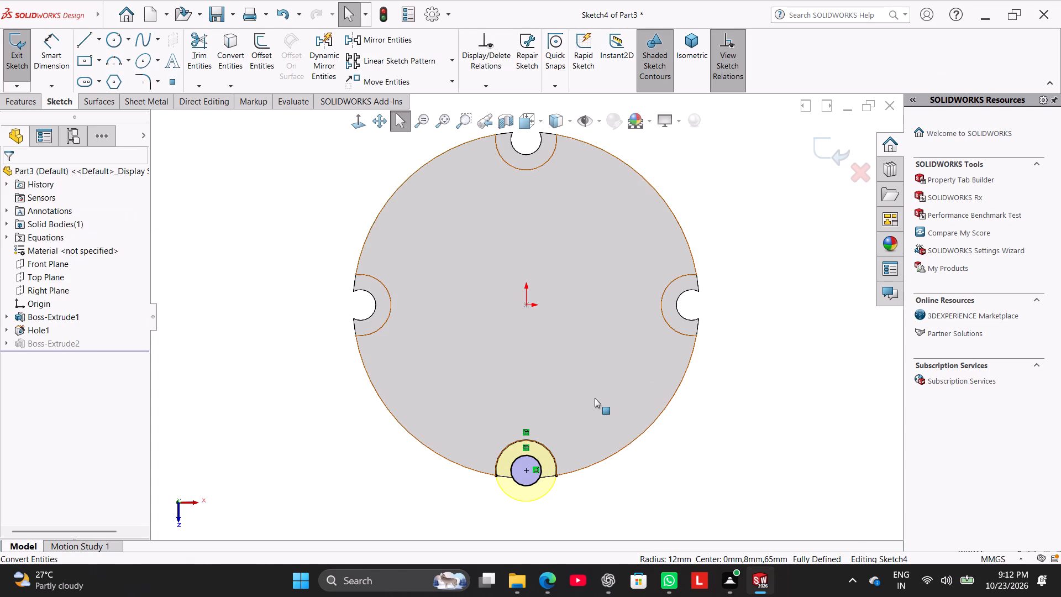
pyautogui.moveTo(554, 475); pyautogui.dragTo(495, 464)
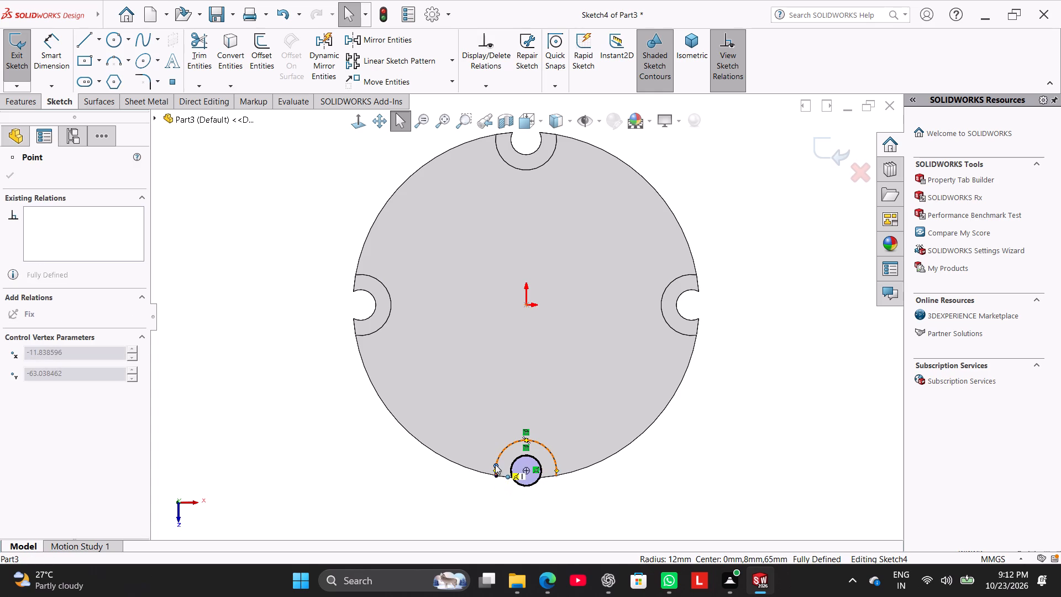
pyautogui.moveTo(495, 464); pyautogui.dragTo(499, 473)
pyautogui.click(395, 451)
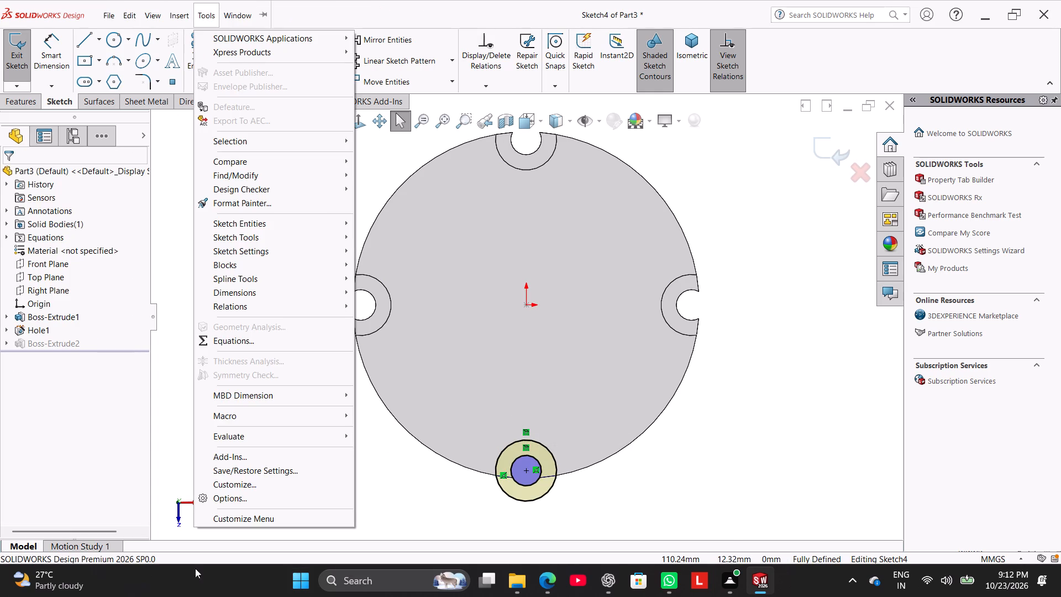
pyautogui.click(836, 271)
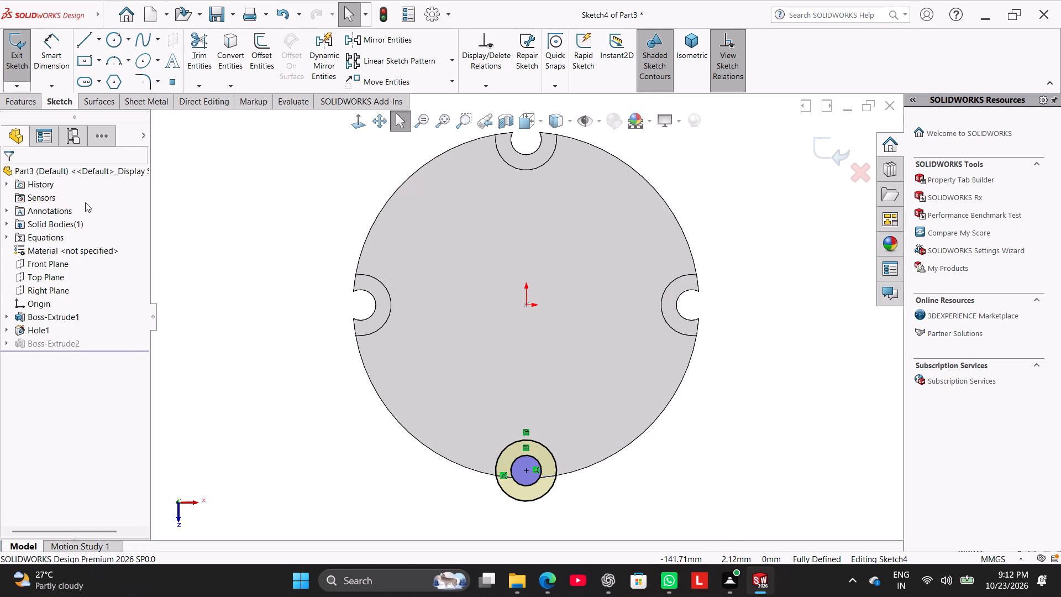
pyautogui.click(24, 56)
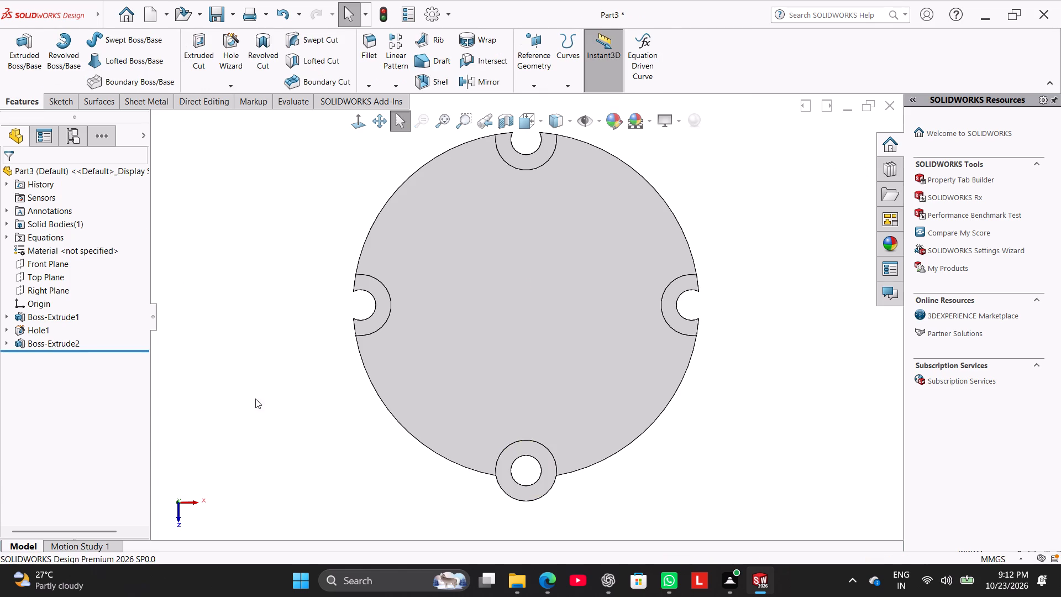
# Circular-pattern the ring boss with 4 equally spaced instances over 360 degrees, using the disc's top face as direction reference.
pyautogui.moveTo(255, 398); pyautogui.dragTo(340, 316, button='right')
pyautogui.click(258, 394)
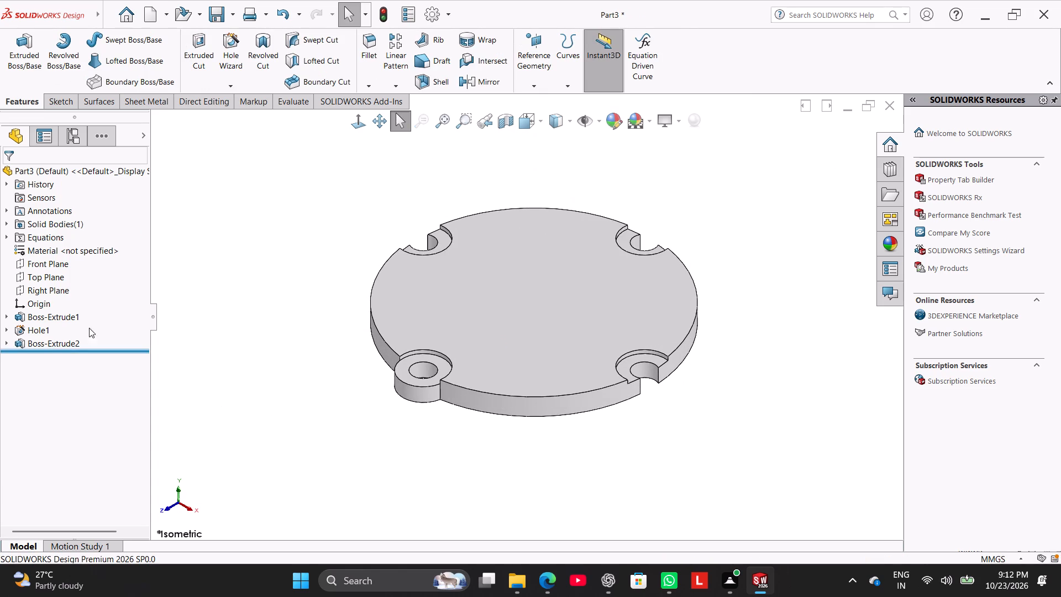
pyautogui.rightClick(76, 342)
pyautogui.click(255, 251)
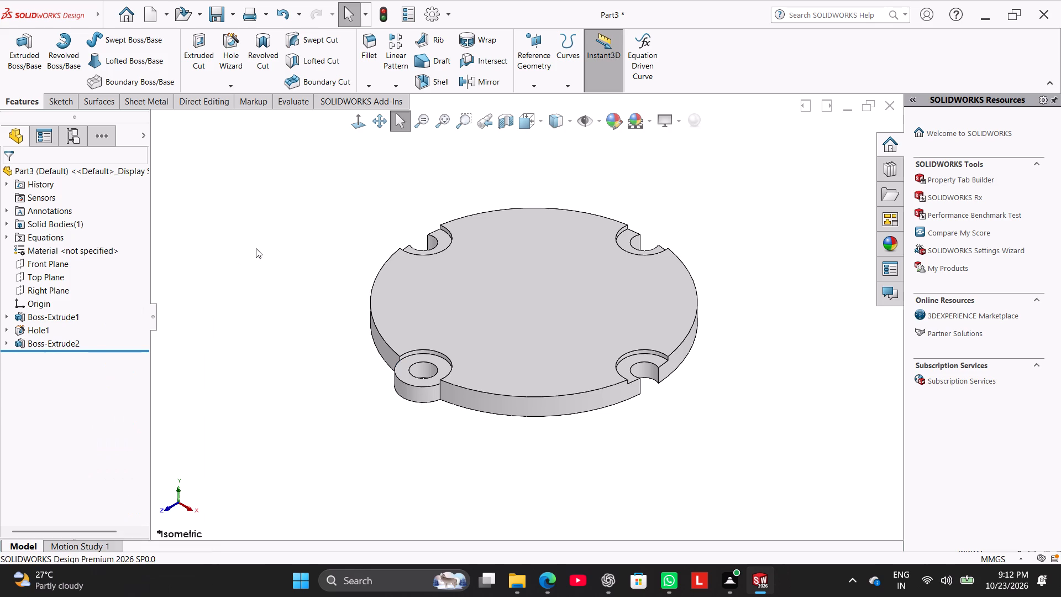
pyautogui.click(72, 337)
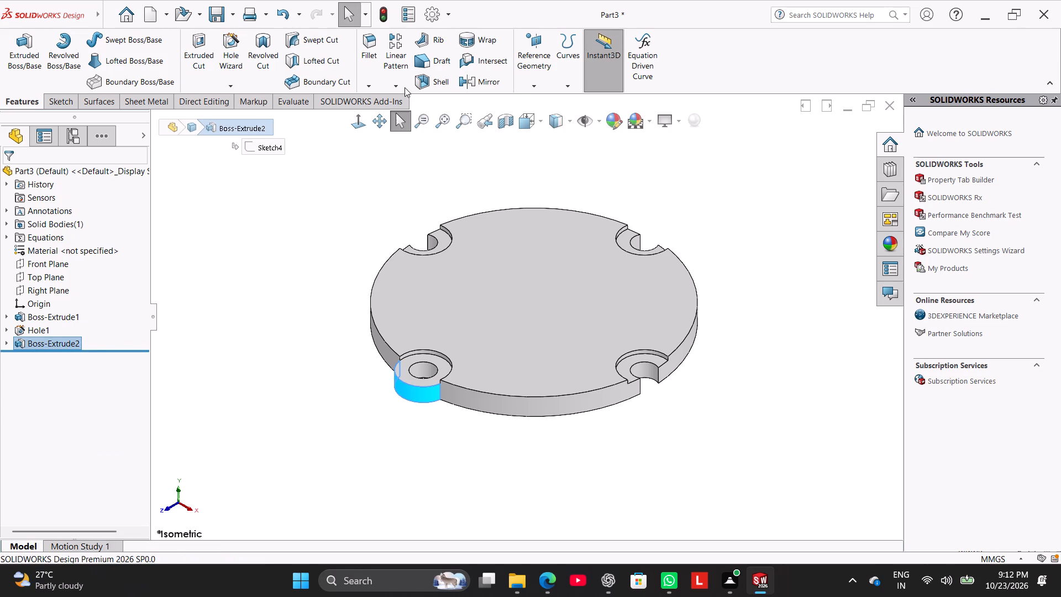
pyautogui.click(403, 87)
pyautogui.click(429, 112)
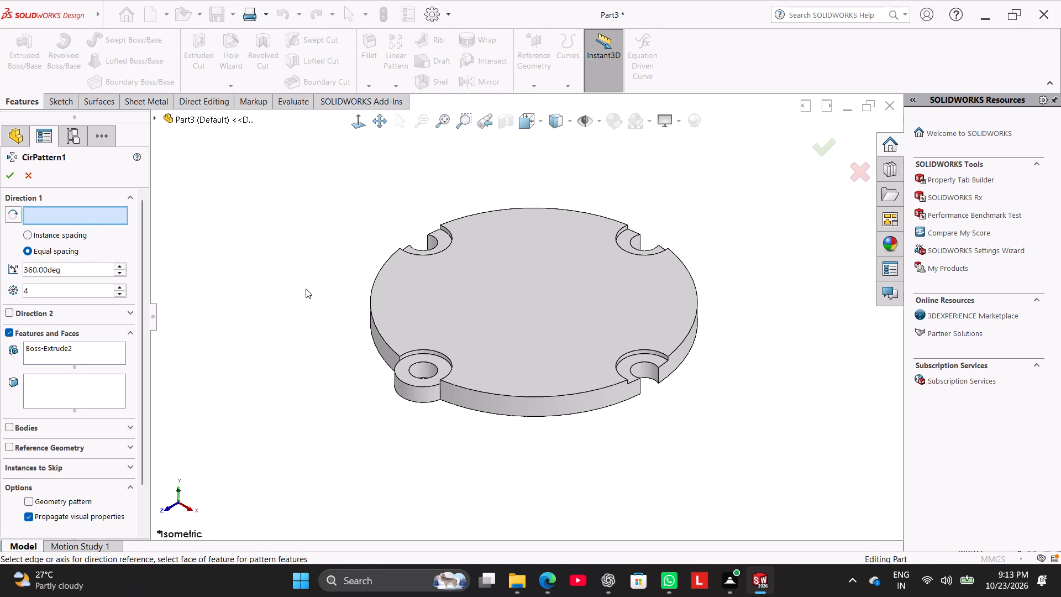
pyautogui.click(521, 318)
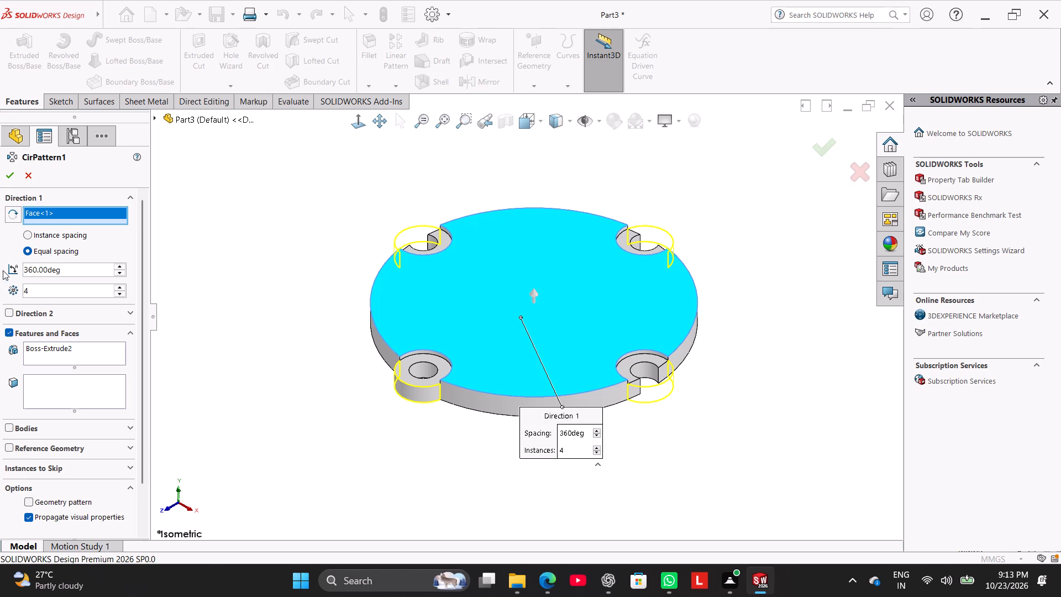
pyautogui.click(12, 177)
pyautogui.click(223, 265)
pyautogui.moveTo(230, 336); pyautogui.dragTo(297, 278, button='right')
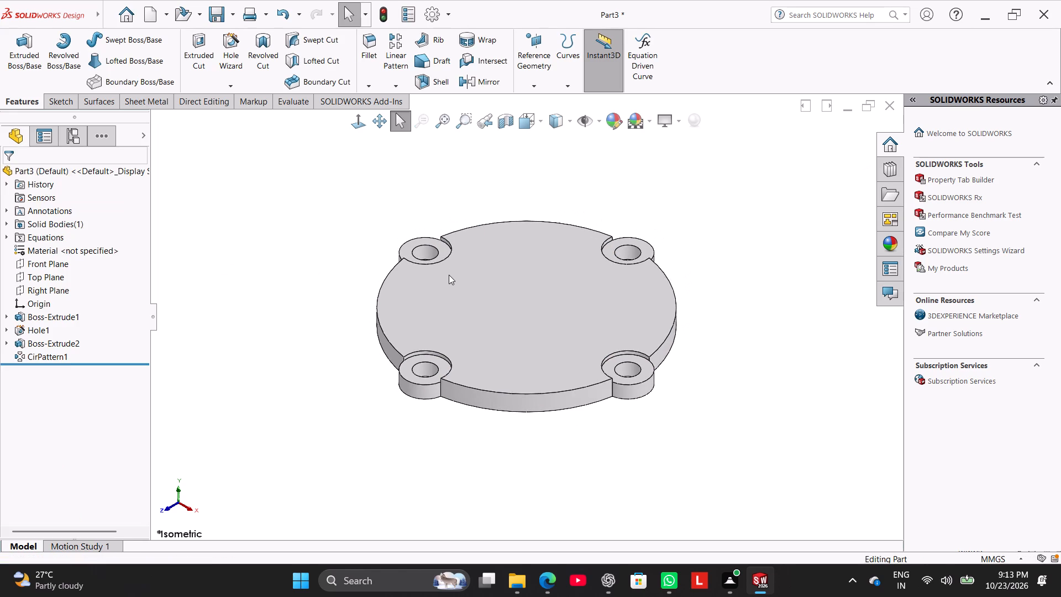
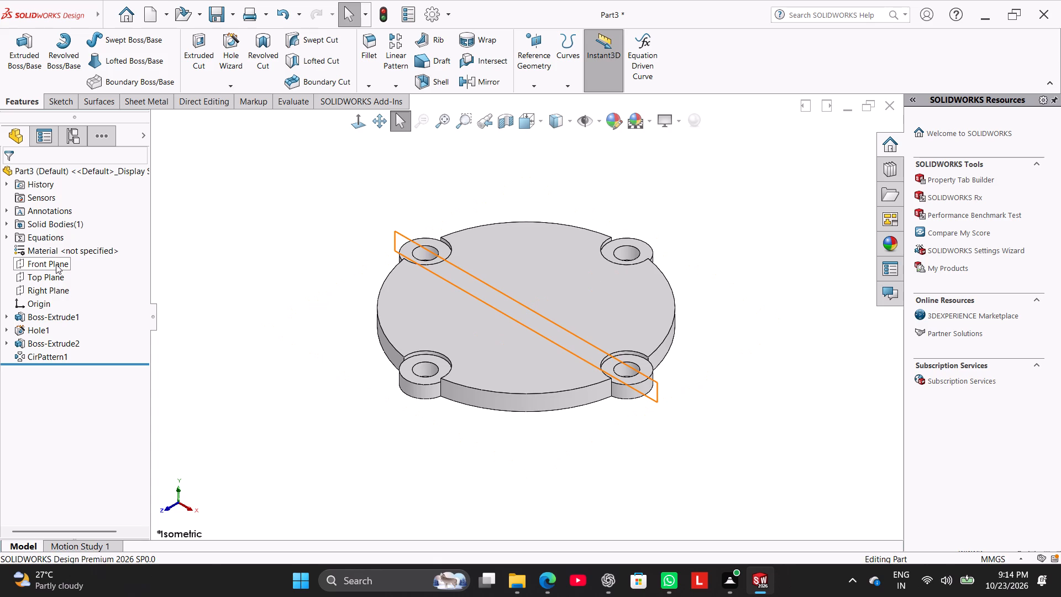
# Start a sketch on the Front Plane and draw a vertical construction centerline about 165 mm up from the origin.
pyautogui.click(56, 264)
pyautogui.click(69, 252)
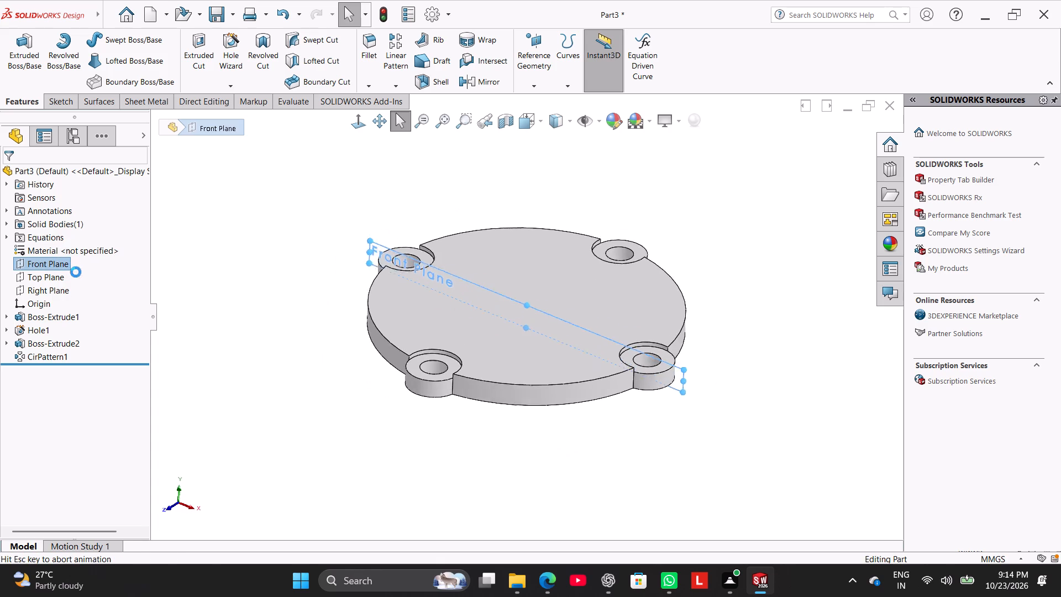
pyautogui.click(190, 240)
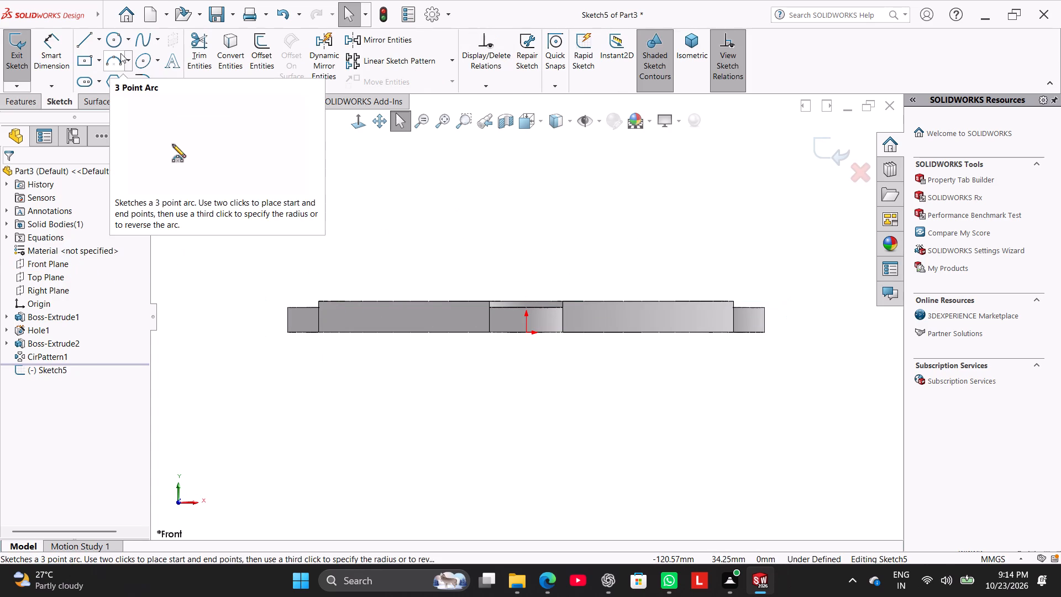
pyautogui.click(98, 39)
pyautogui.click(102, 70)
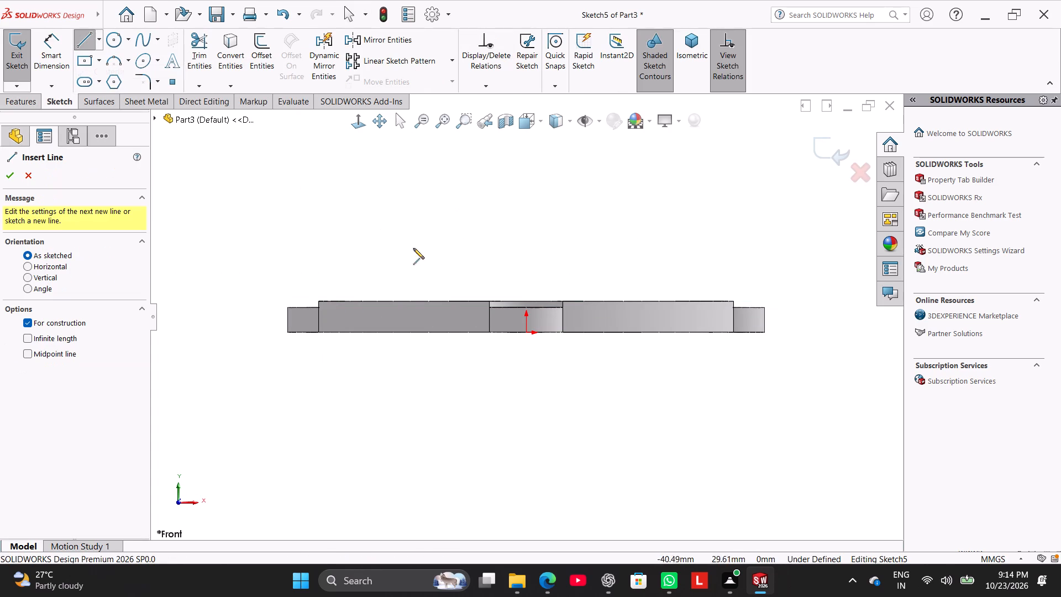
pyautogui.click(524, 332)
pyautogui.scroll(6, 537, 197)
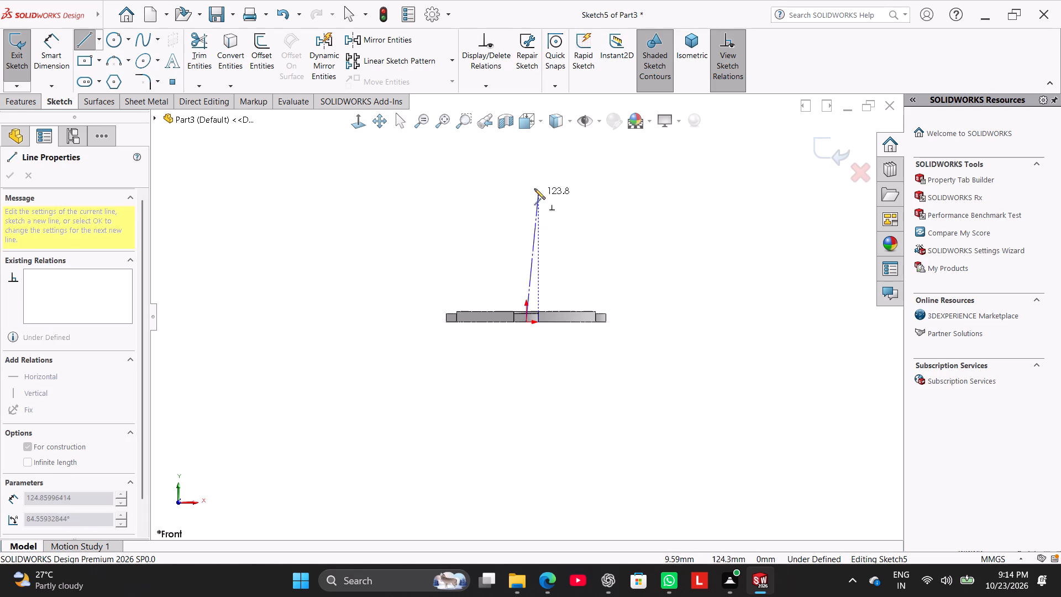
pyautogui.click(527, 150)
pyautogui.rightClick(554, 179)
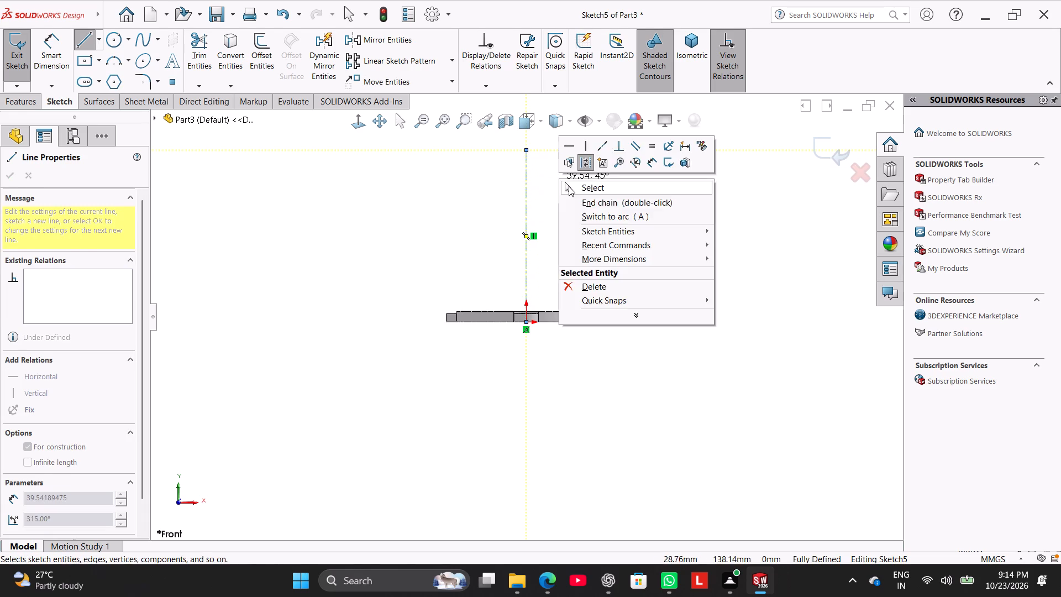
pyautogui.click(569, 187)
pyautogui.scroll(1, 554, 190)
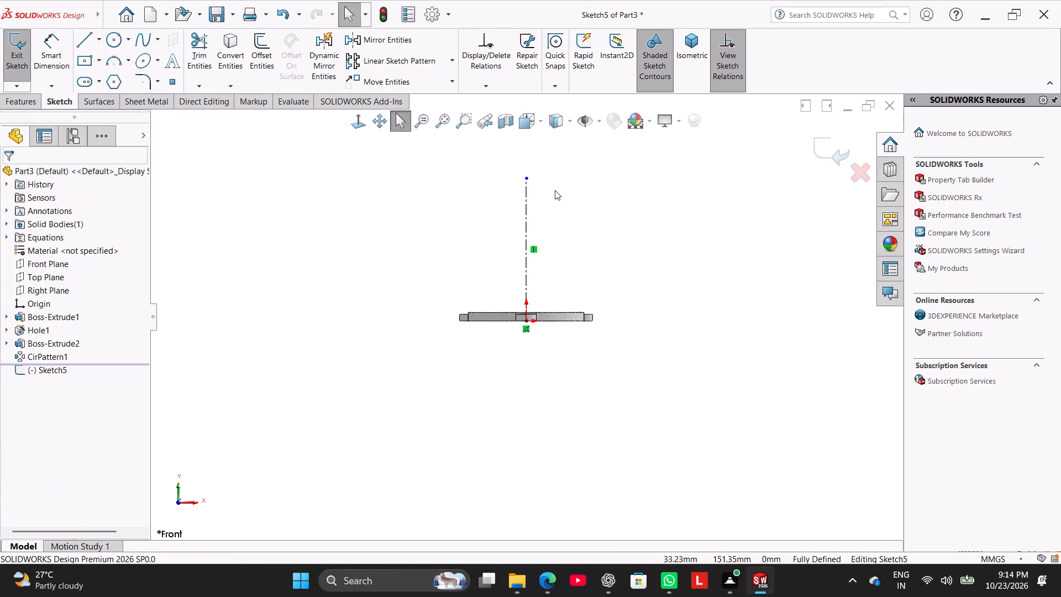
pyautogui.scroll(1, 555, 190)
pyautogui.scroll(-4, 555, 191)
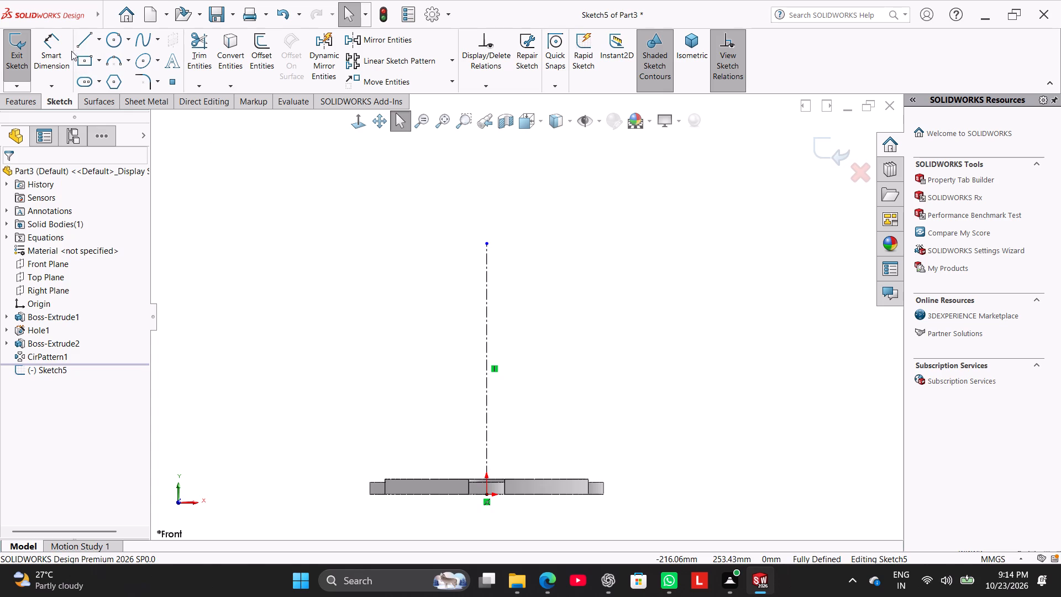
# Sketch a stepped half-profile from the disc's top edge: about 75 mm up, 13 mm inward, up level with the centerline's top end, and across to it.
pyautogui.click(86, 38)
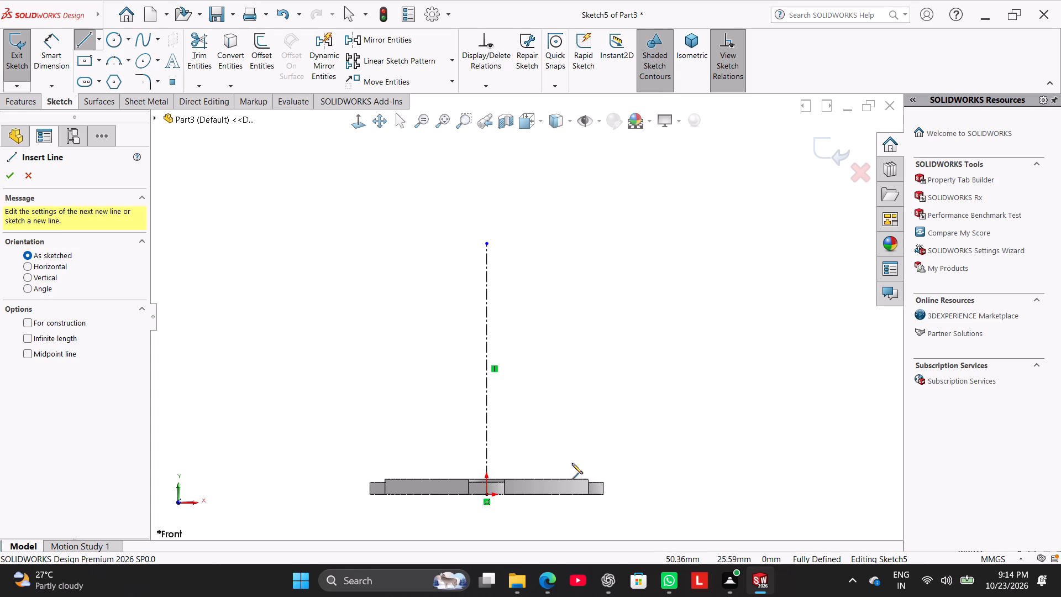
pyautogui.click(557, 477)
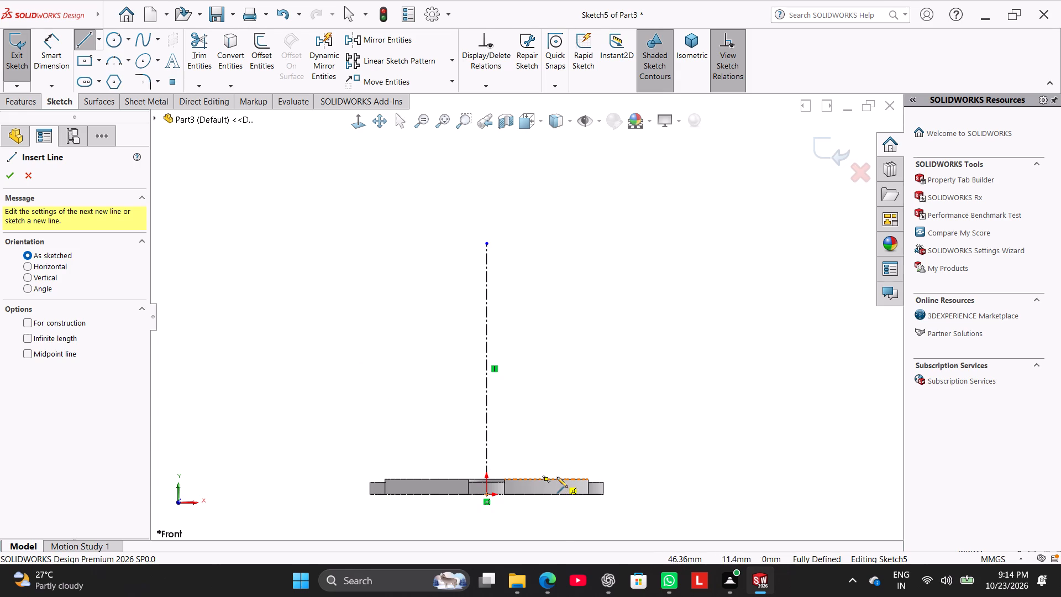
pyautogui.click(559, 365)
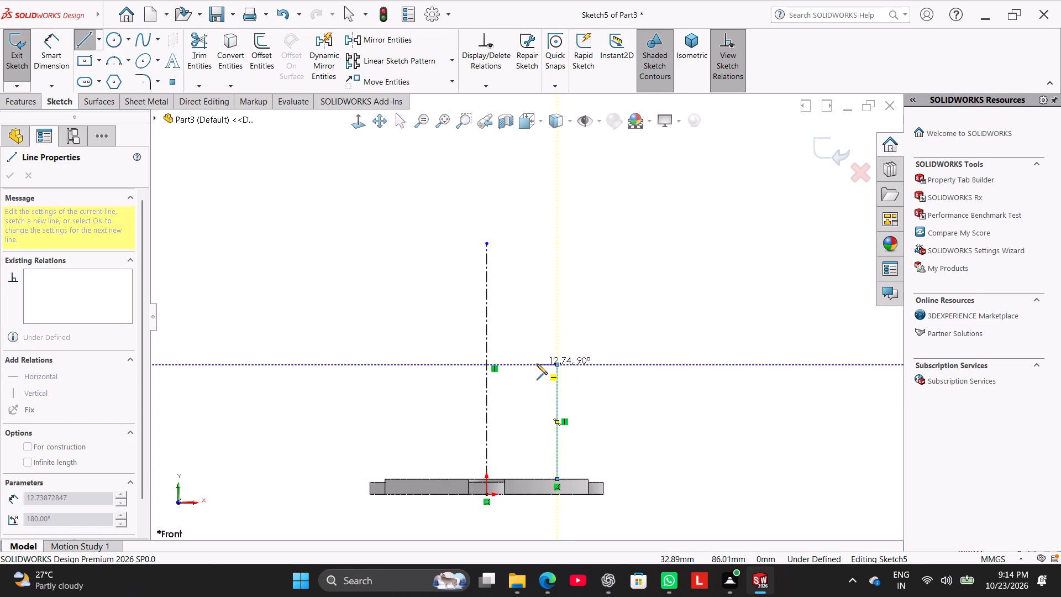
pyautogui.click(537, 364)
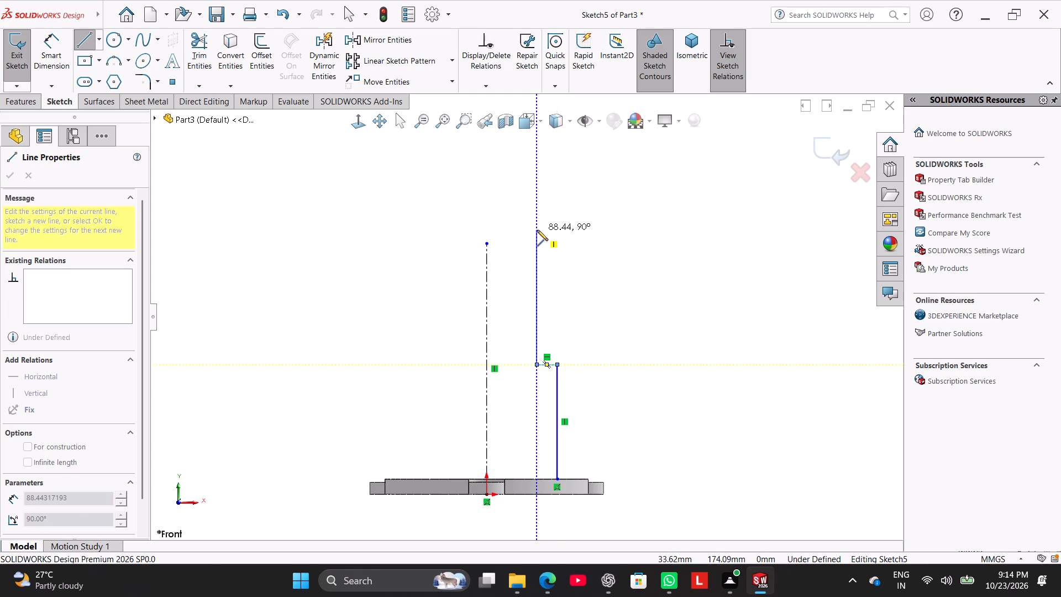
pyautogui.click(538, 244)
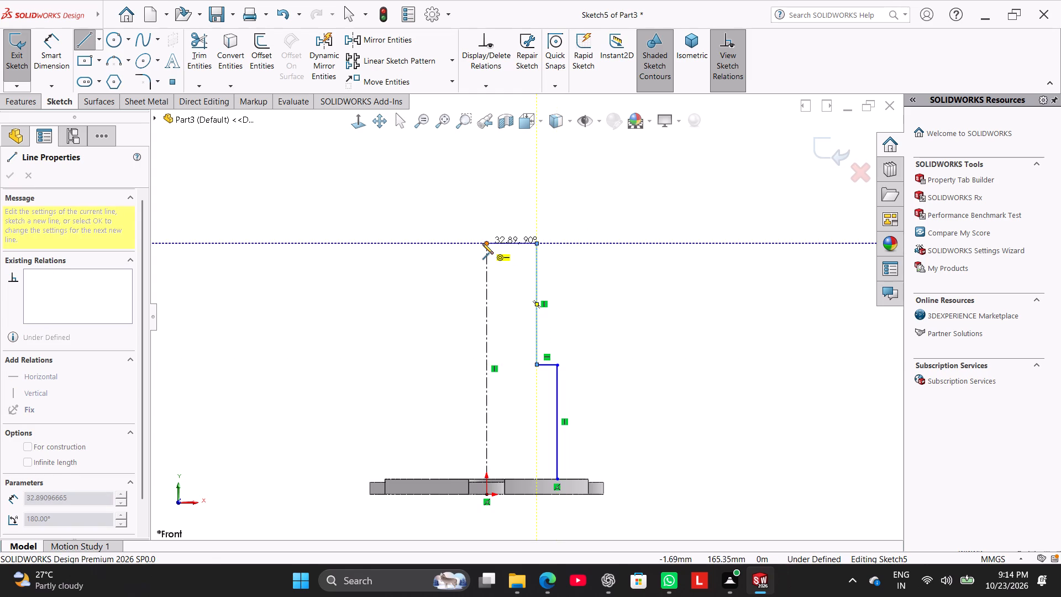
pyautogui.click(484, 244)
pyautogui.rightClick(414, 271)
pyautogui.click(426, 277)
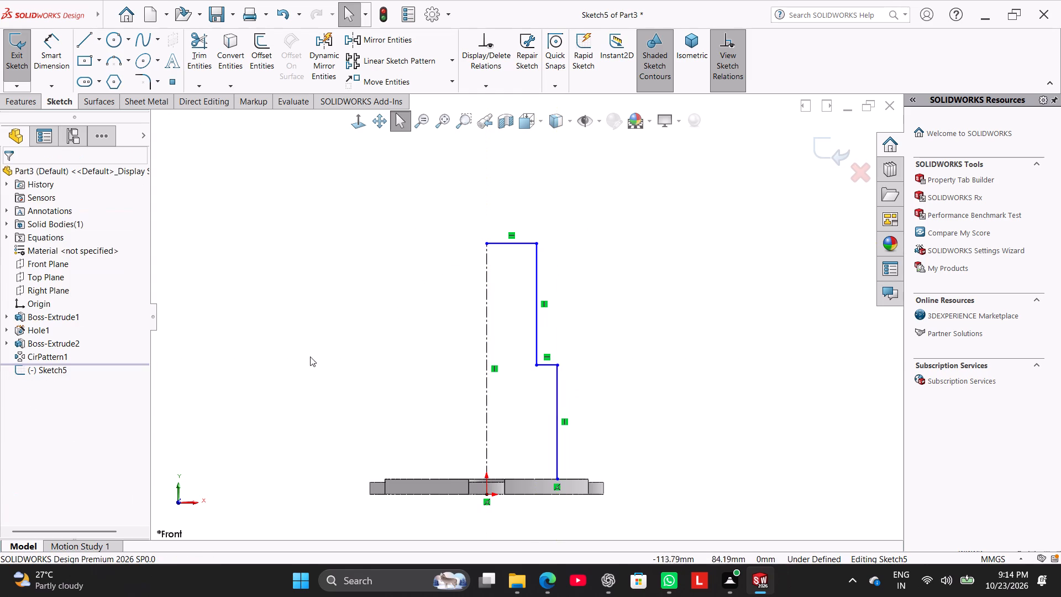
# Close the profile's bottom with a horizontal line along the disc's top edge from the lower outer corner to the centerline.
pyautogui.click(81, 40)
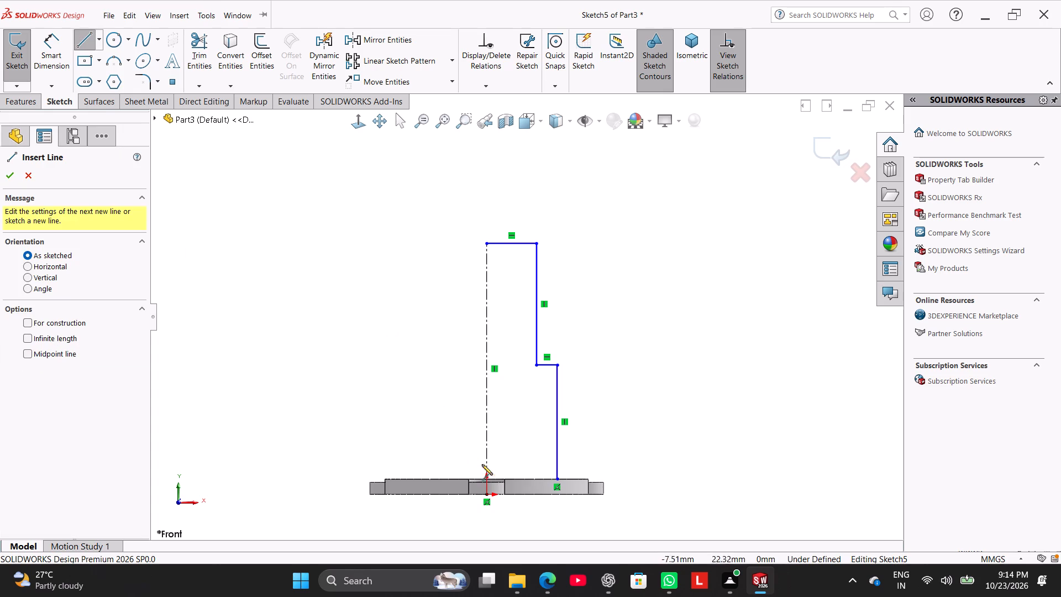
pyautogui.scroll(-3, 510, 460)
pyautogui.click(593, 467)
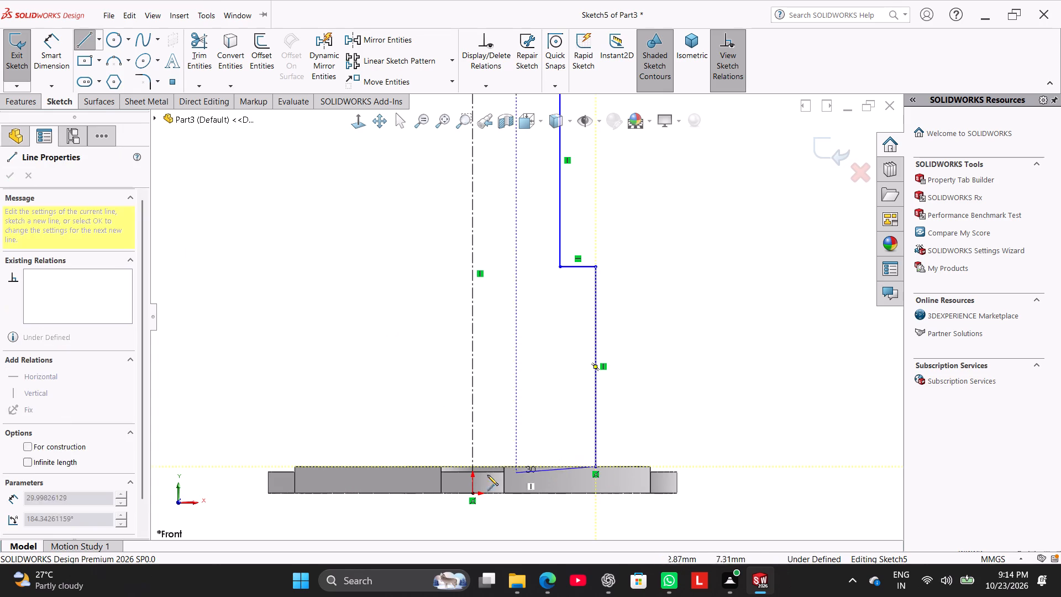
pyautogui.click(471, 466)
pyautogui.rightClick(333, 401)
pyautogui.click(359, 408)
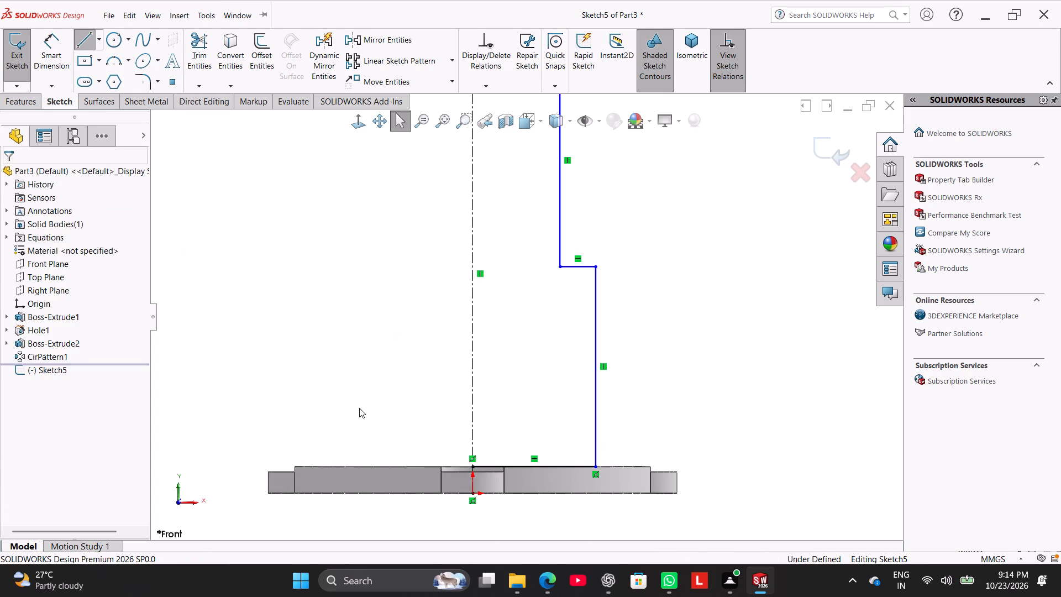
# Dimension the profile's lower outer vertical line with the equation "H"+"T".
pyautogui.scroll(4, 396, 376)
pyautogui.moveTo(55, 44); pyautogui.dragTo(57, 49)
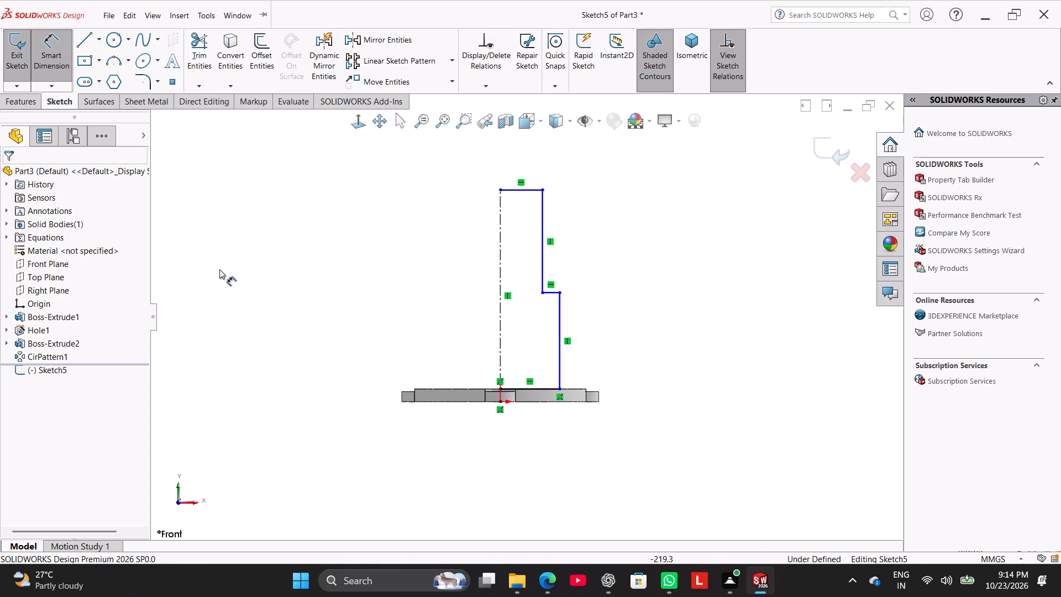
pyautogui.click(558, 334)
pyautogui.click(607, 332)
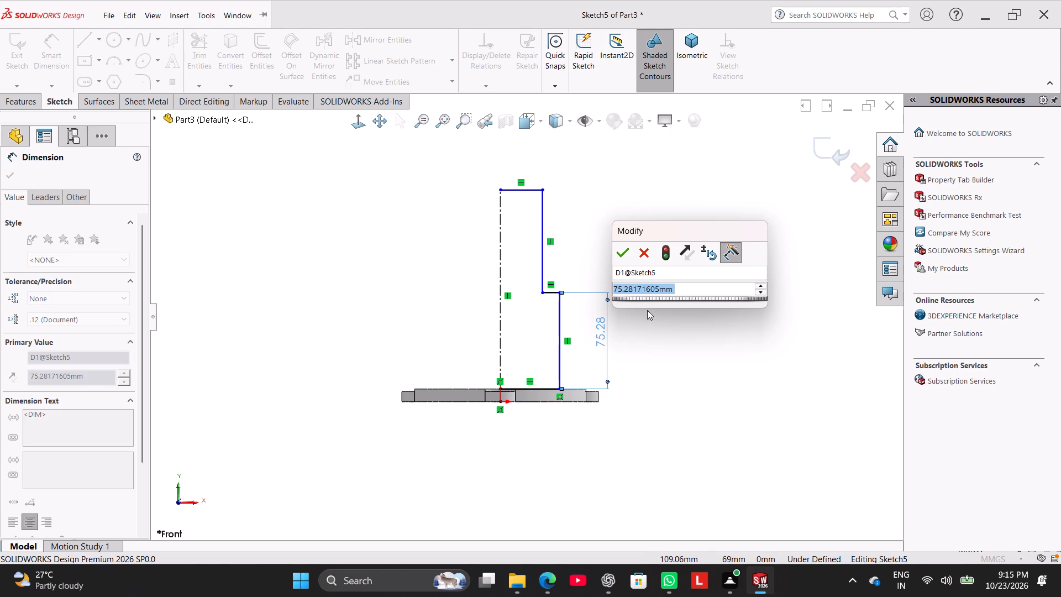
pyautogui.press('=')
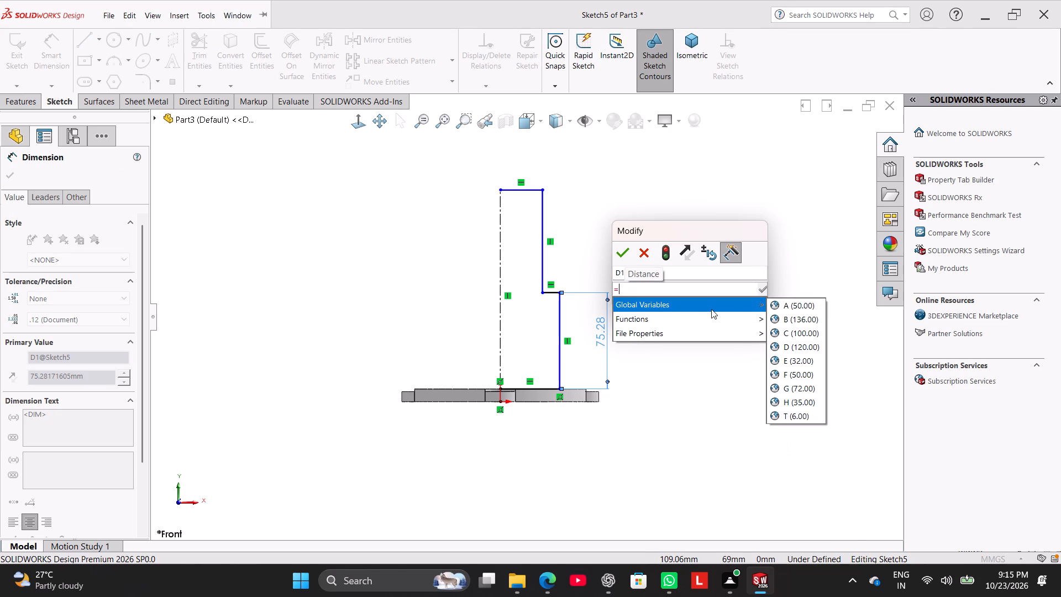
pyautogui.click(802, 396)
pyautogui.press('+')
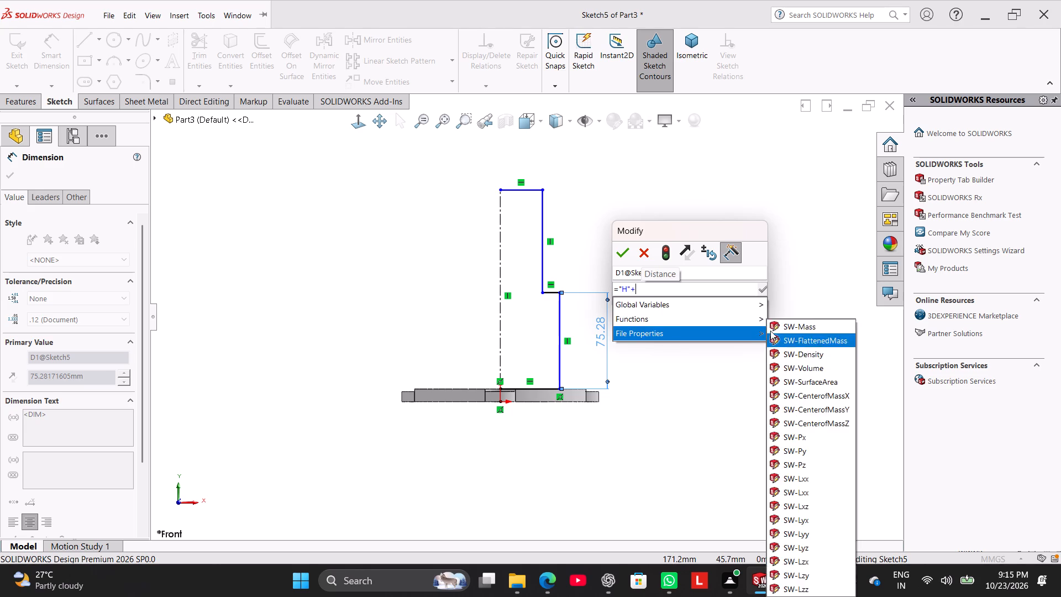
pyautogui.click(806, 415)
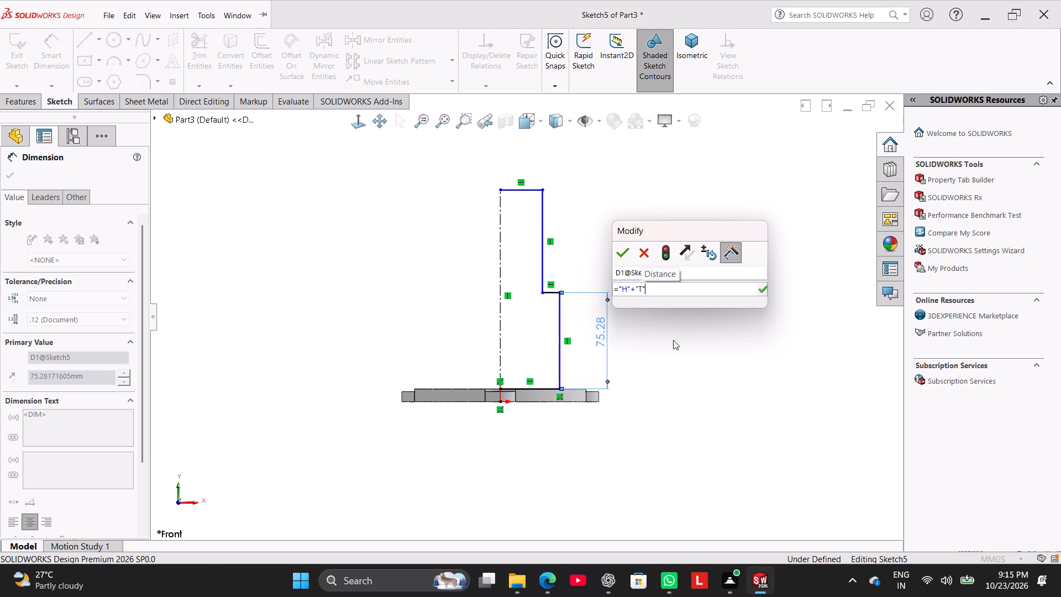
pyautogui.click(627, 258)
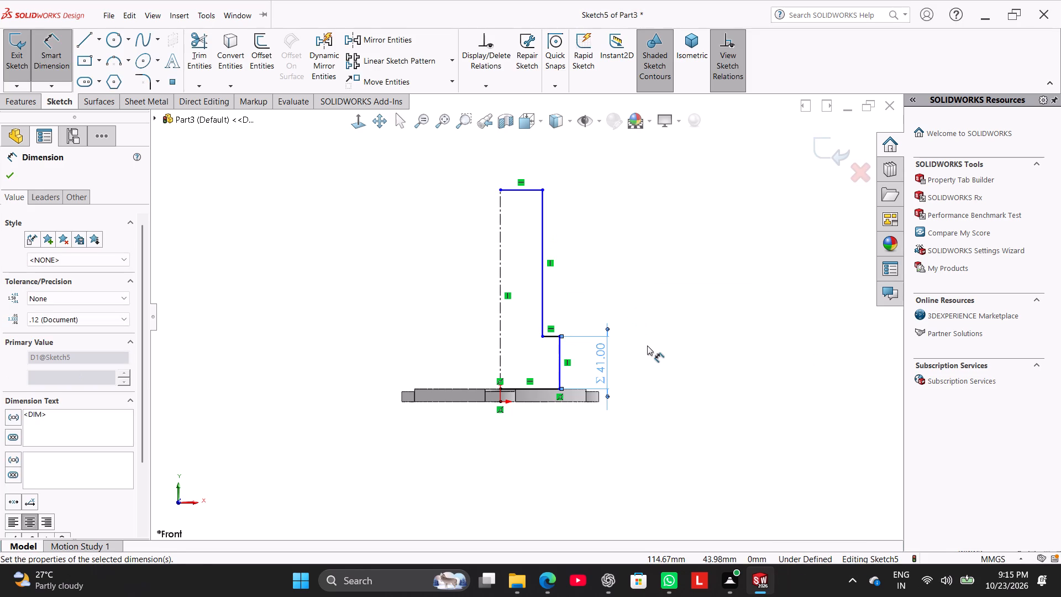
pyautogui.click(647, 345)
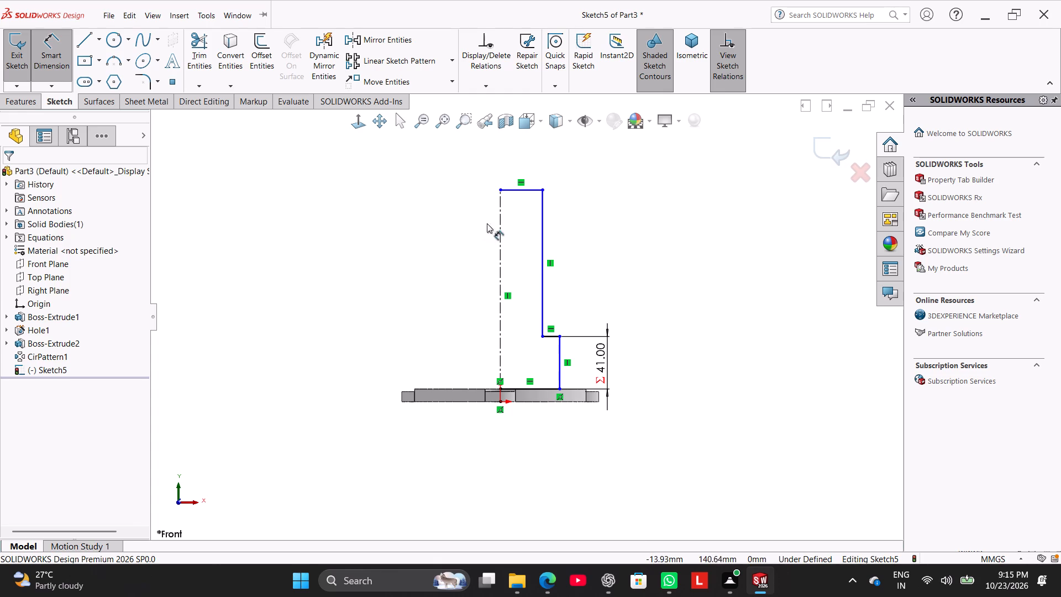
# Dimension the profile's upper vertical line as 25+64 mm and finish dimensioning.
pyautogui.click(542, 250)
pyautogui.click(581, 263)
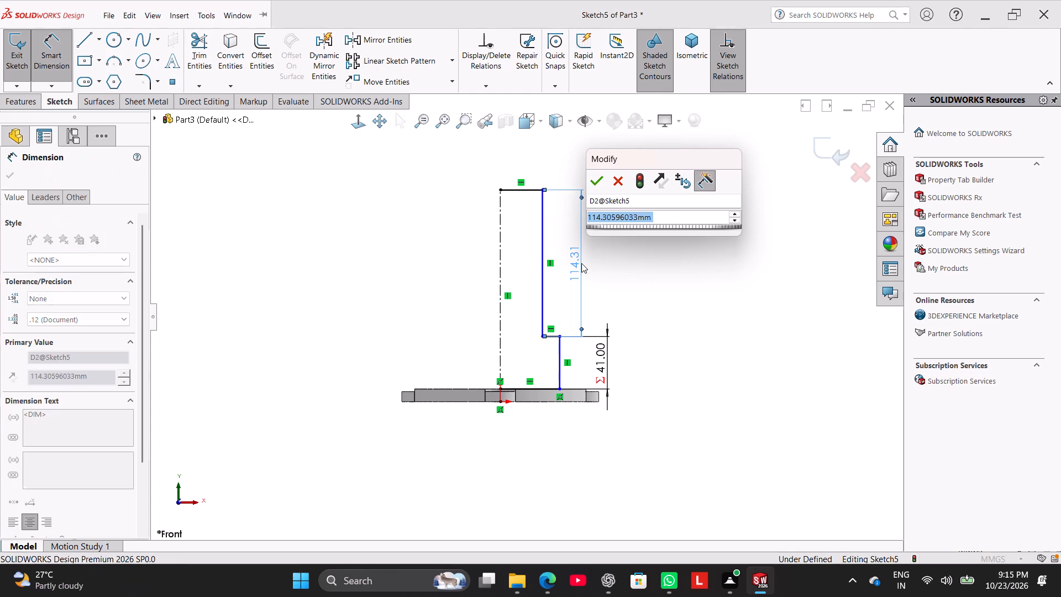
pyautogui.write('25+')
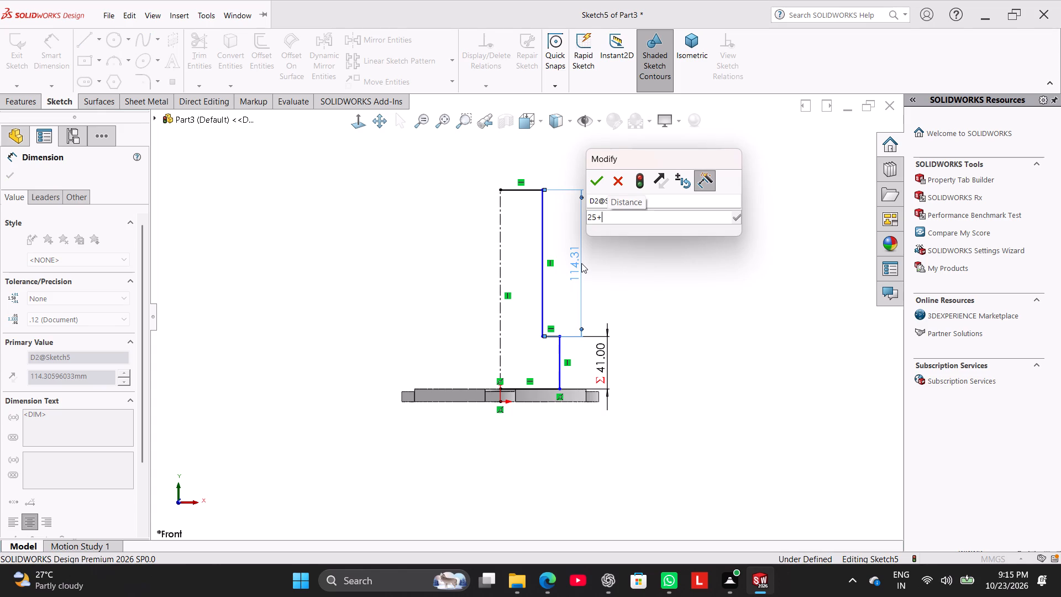
pyautogui.write('64')
pyautogui.press('Return')
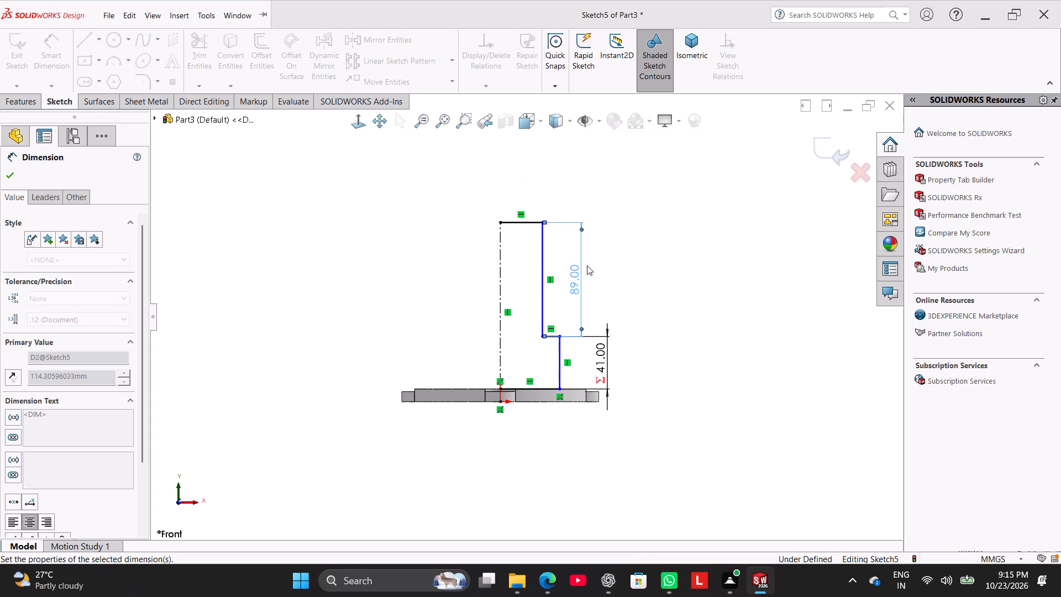
pyautogui.rightClick(629, 254)
pyautogui.click(656, 287)
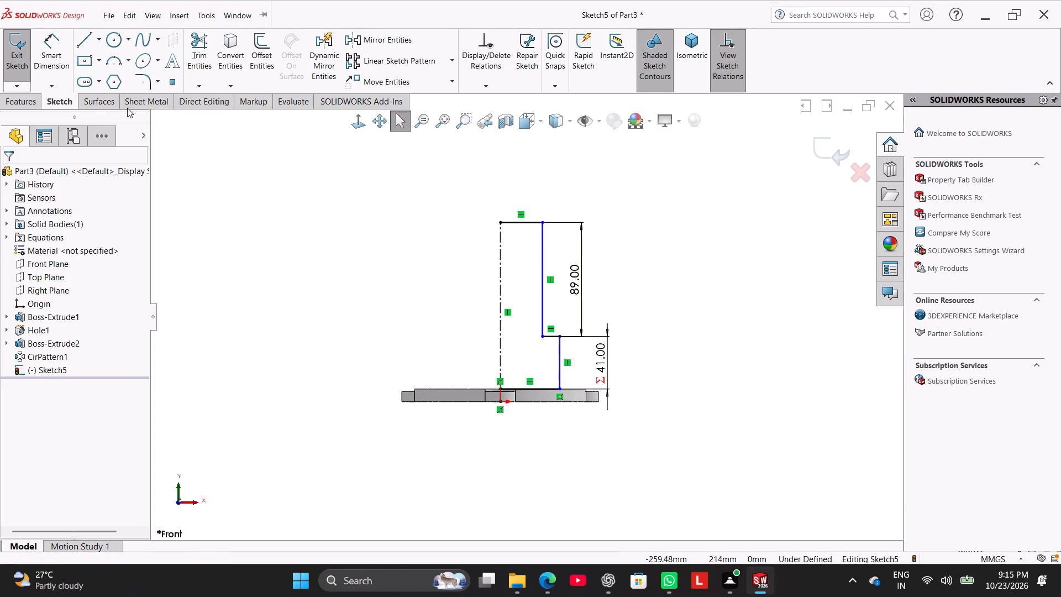
# Add a diameter dimension between the lower outer vertical line and the centerline, with the equation "G"+"T"+"T".
pyautogui.click(58, 48)
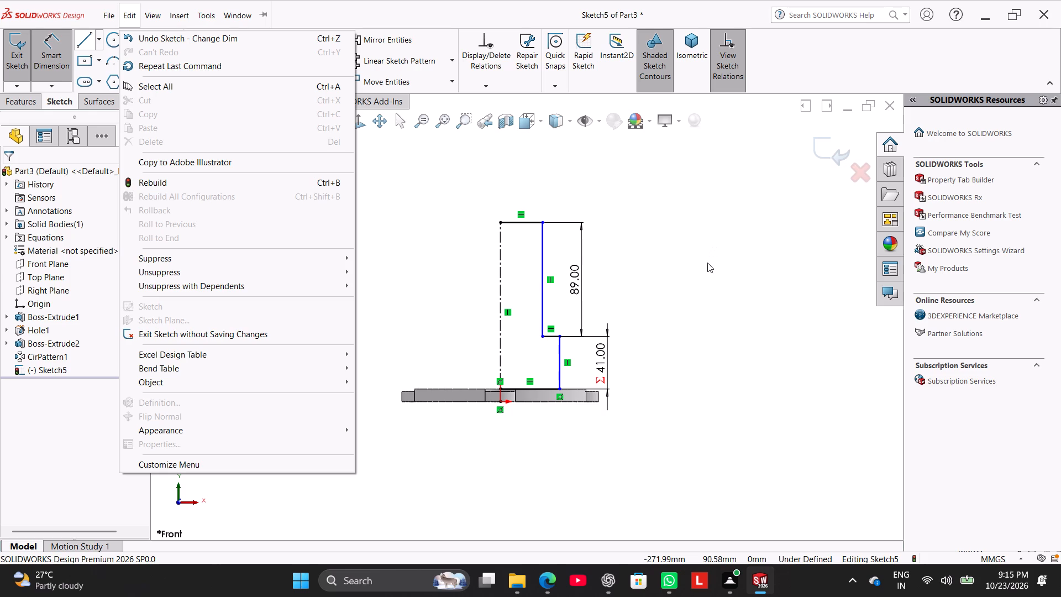
pyautogui.click(733, 236)
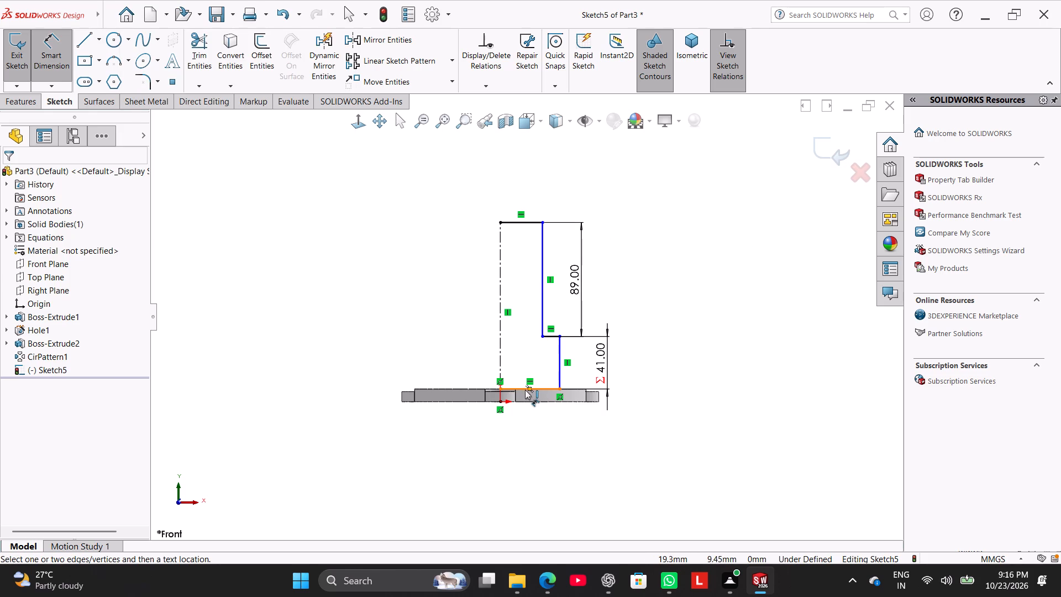
pyautogui.click(559, 371)
pyautogui.click(501, 358)
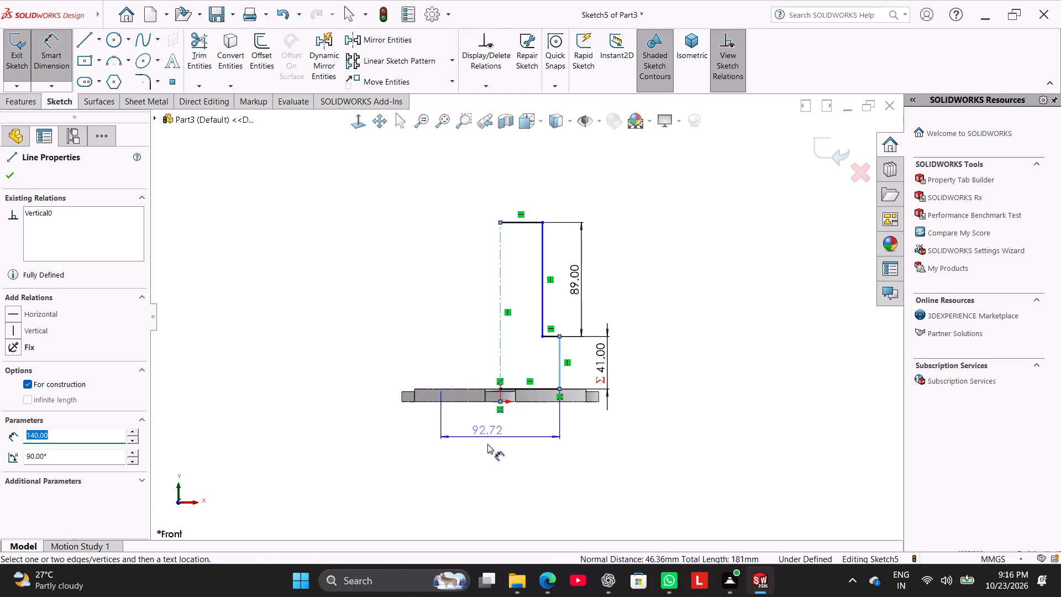
pyautogui.click(487, 447)
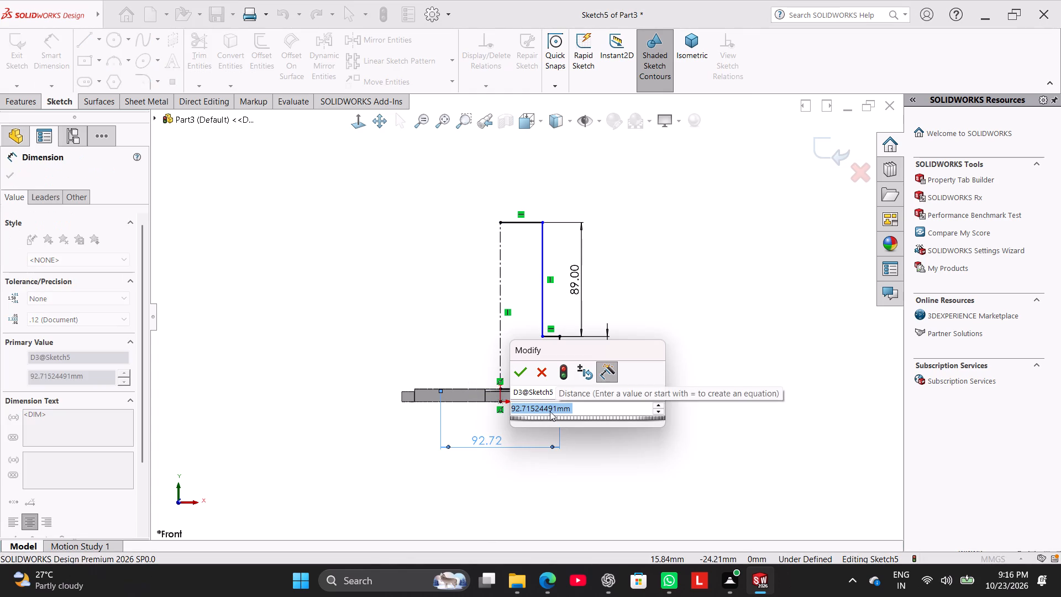
pyautogui.press('=')
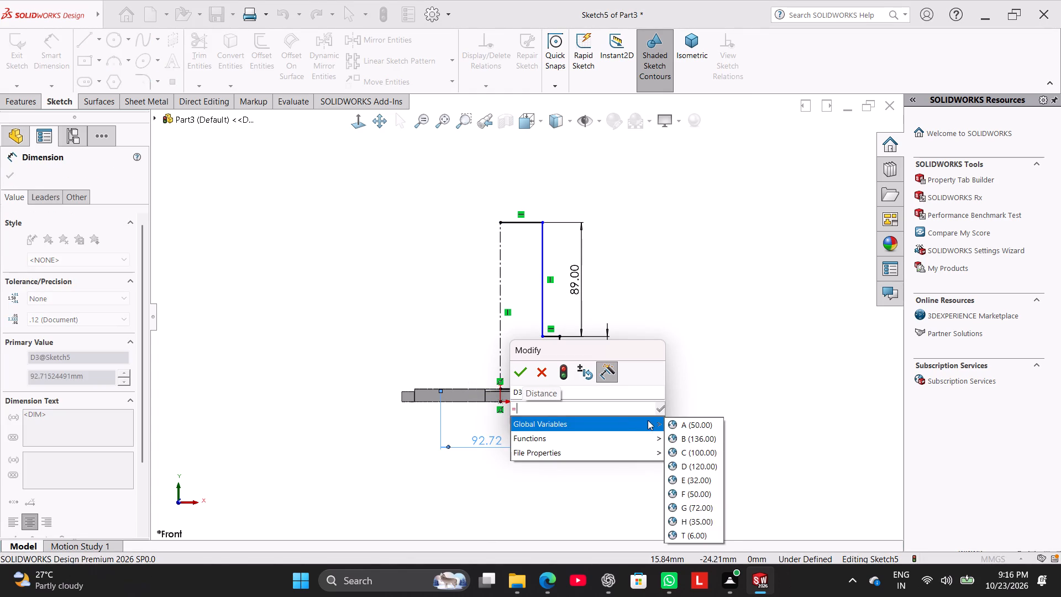
pyautogui.click(695, 502)
pyautogui.press('+')
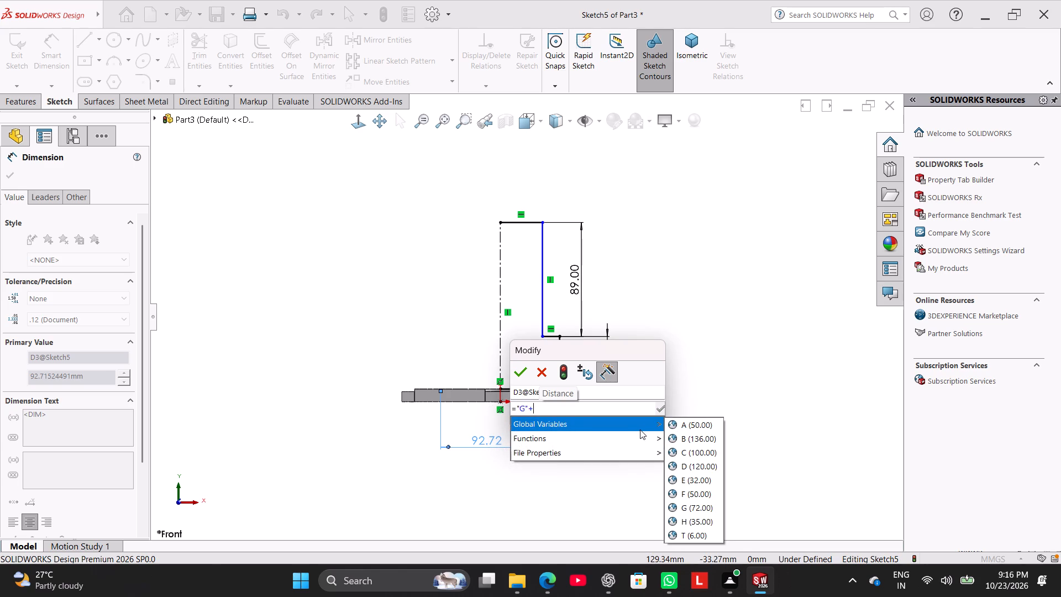
pyautogui.click(684, 536)
pyautogui.press('+')
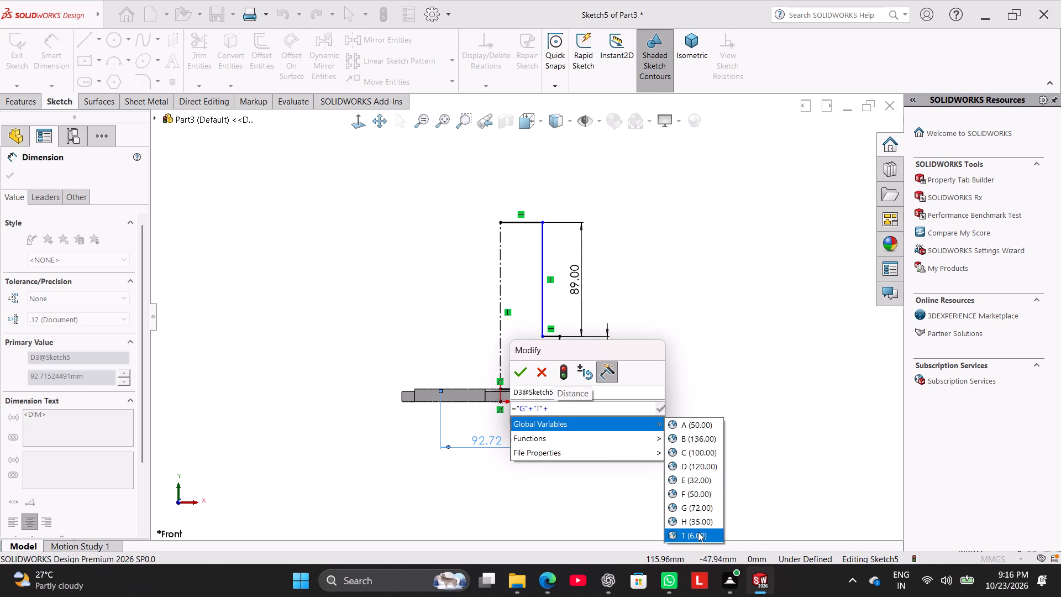
pyautogui.click(698, 535)
pyautogui.click(526, 369)
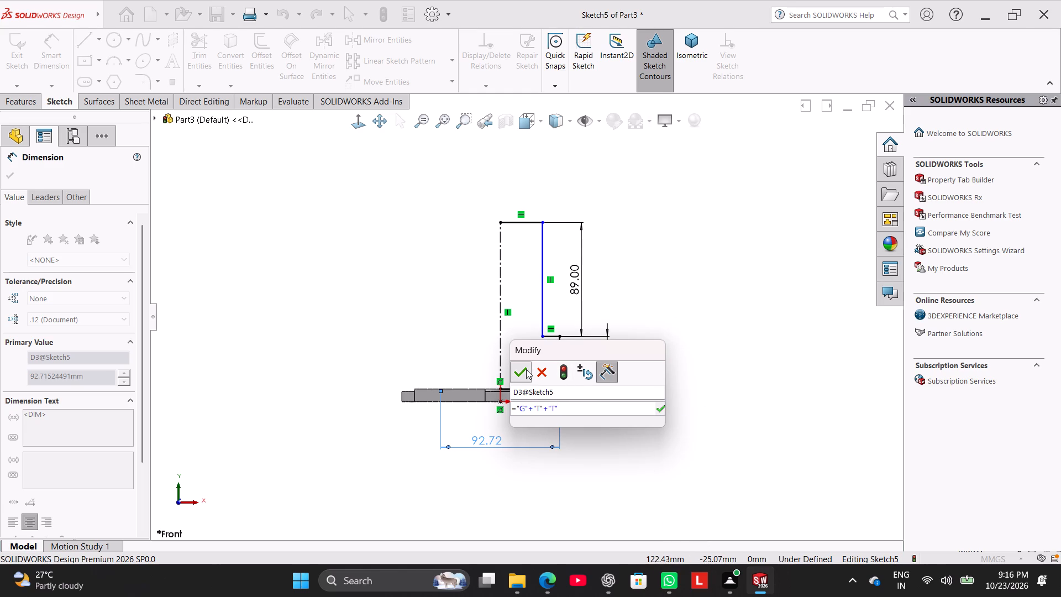
# Add a diameter dimension between the profile's upper vertical line and the centerline with the equation "F"+"T"+"T", and finish dimensioning.
pyautogui.click(632, 280)
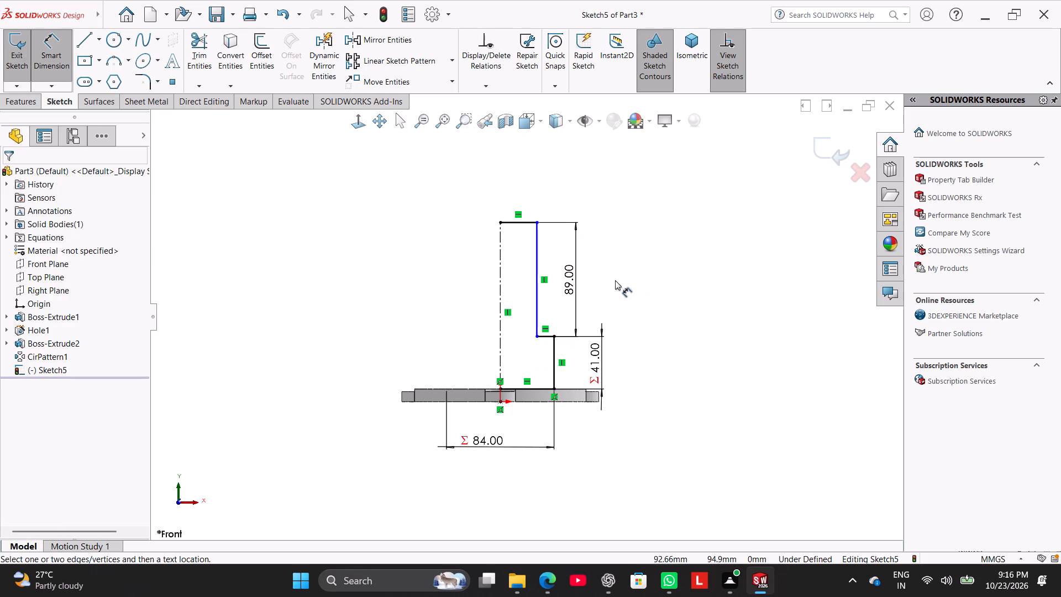
pyautogui.click(537, 306)
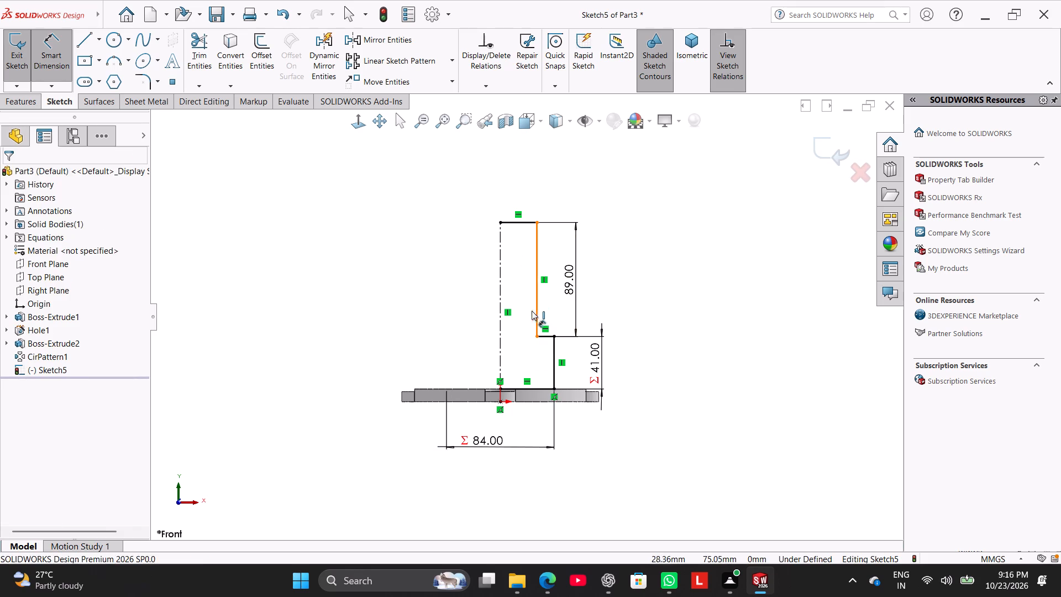
pyautogui.click(497, 339)
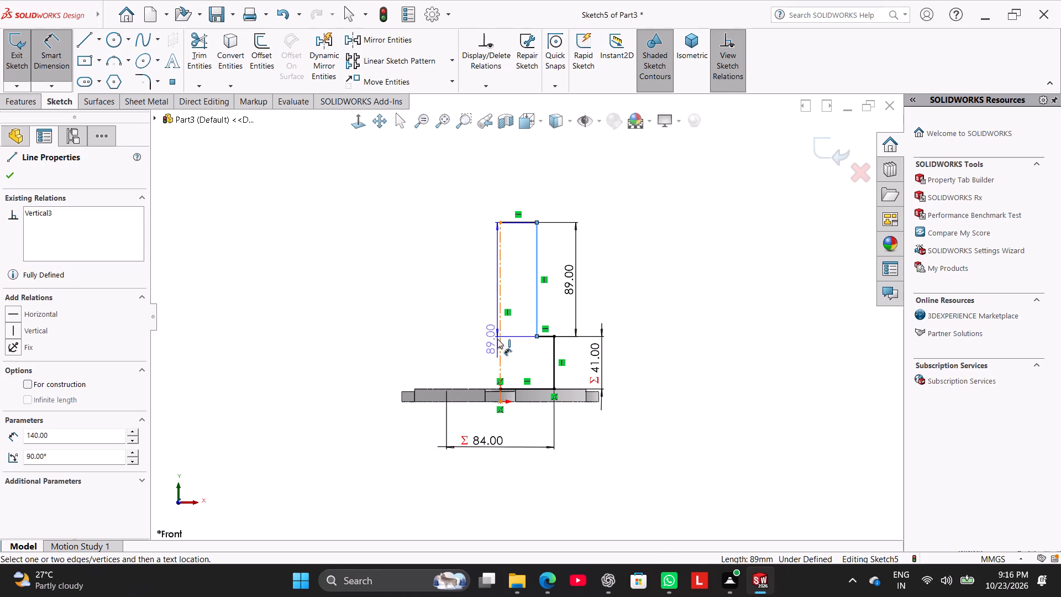
pyautogui.click(498, 424)
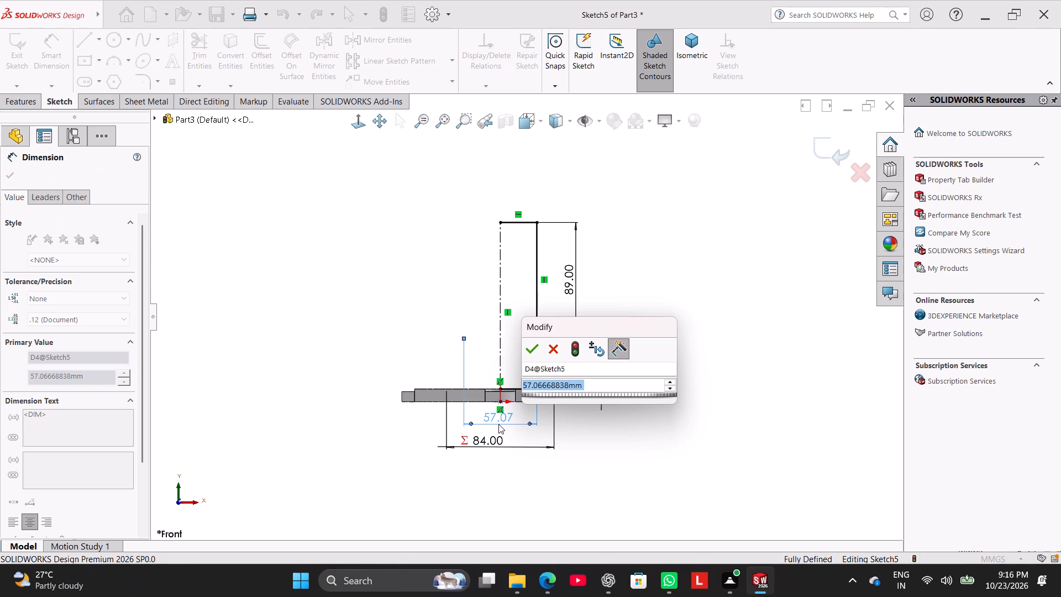
pyautogui.press('=')
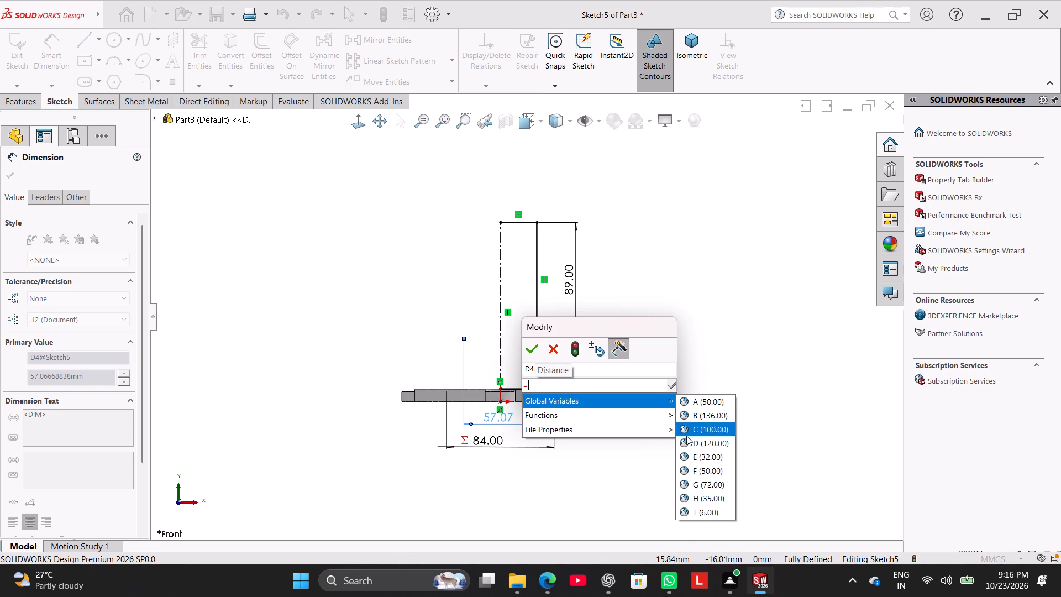
pyautogui.click(697, 470)
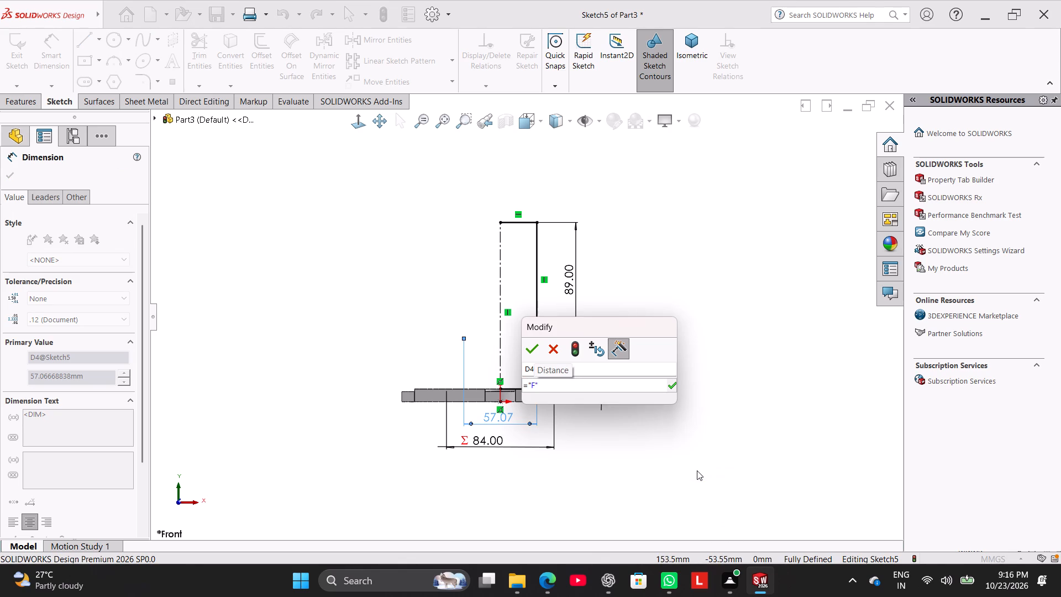
pyautogui.press('+')
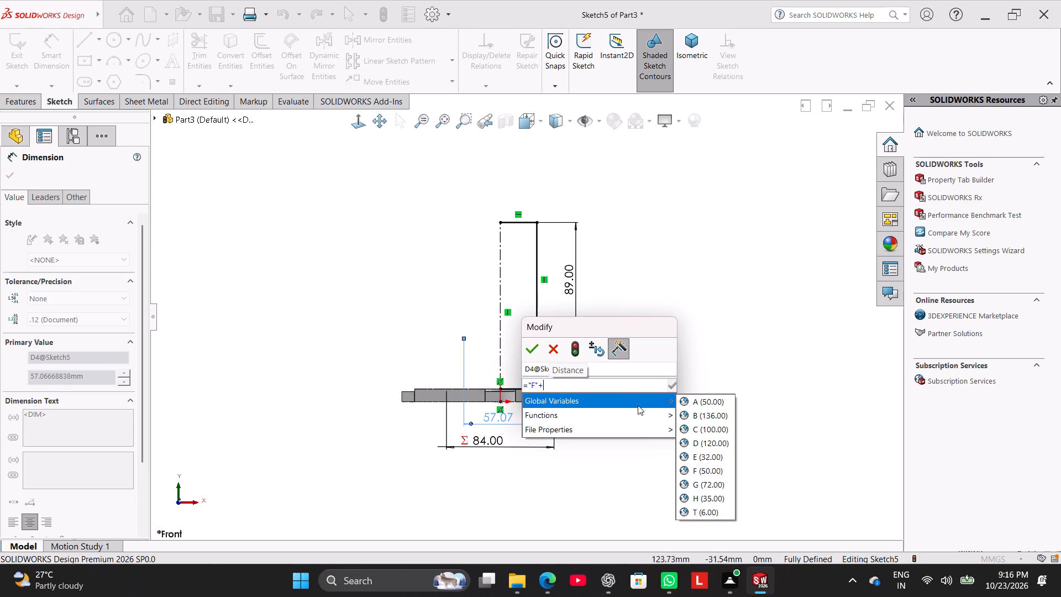
pyautogui.click(704, 505)
pyautogui.press('+')
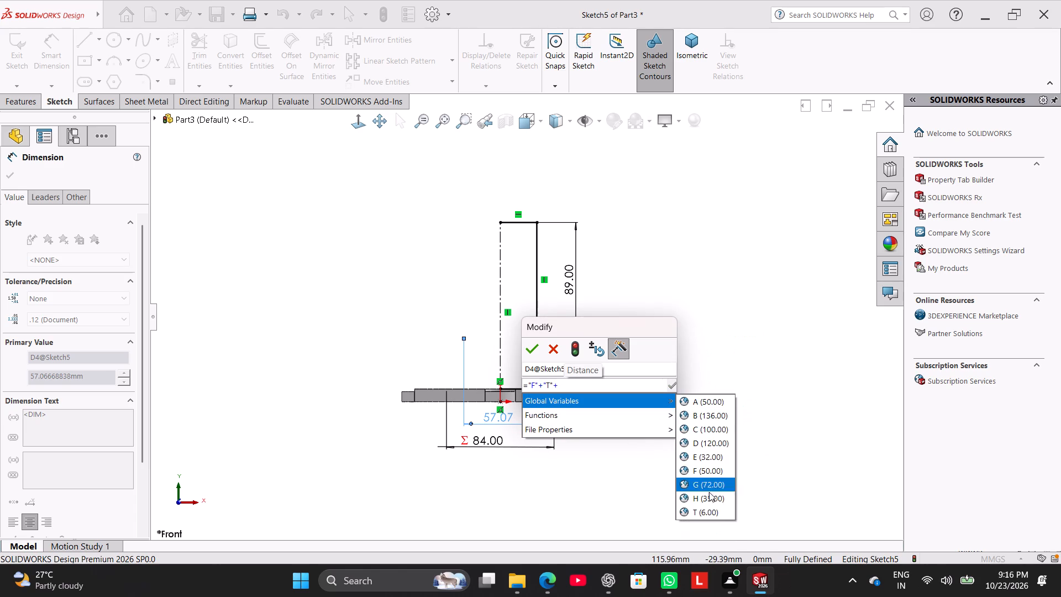
pyautogui.click(706, 512)
pyautogui.click(534, 357)
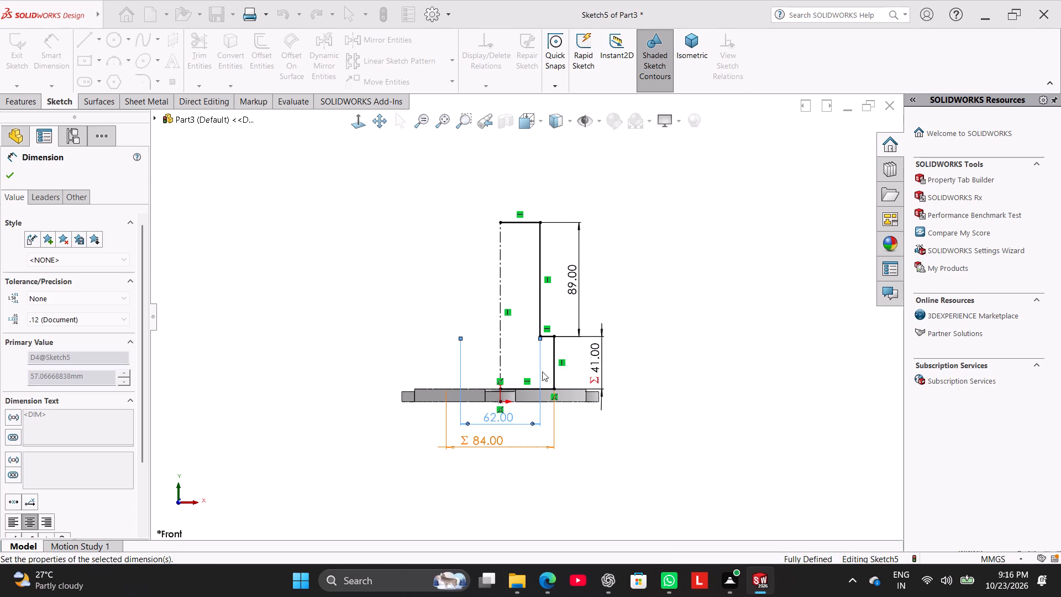
pyautogui.rightClick(652, 278)
pyautogui.click(673, 312)
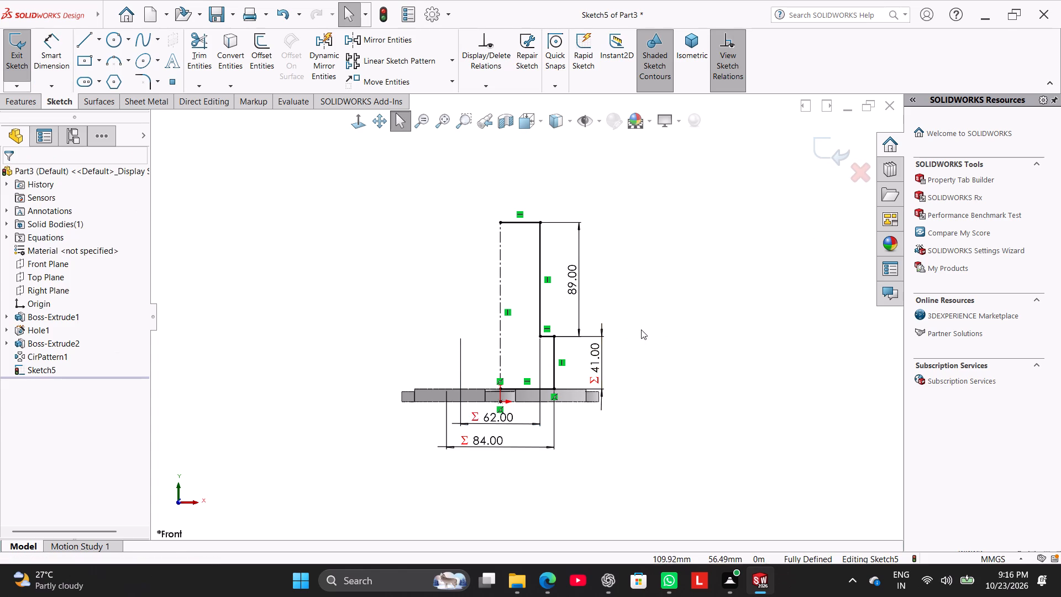
# Revolve the stepped profile 360° about the vertical centerline, letting the open sketch be closed automatically and merging the result with the disc.
pyautogui.click(36, 105)
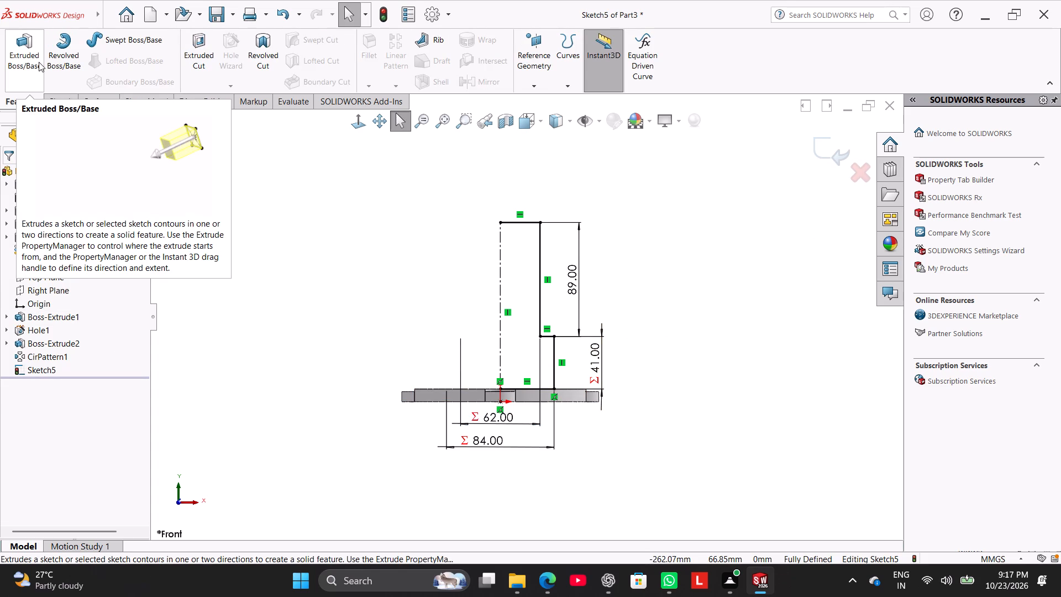
pyautogui.click(39, 62)
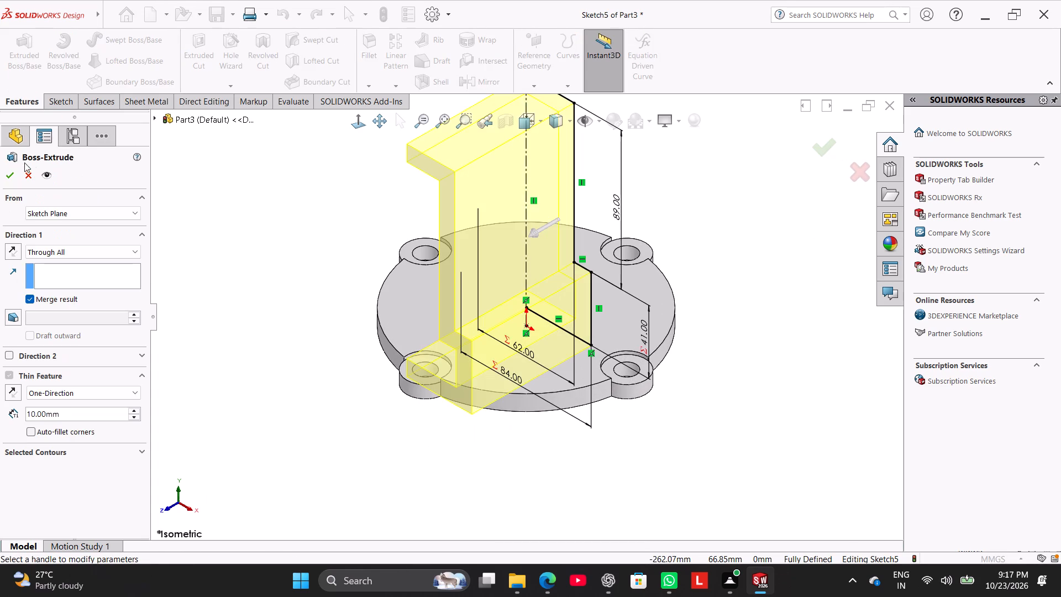
pyautogui.click(24, 174)
pyautogui.click(63, 77)
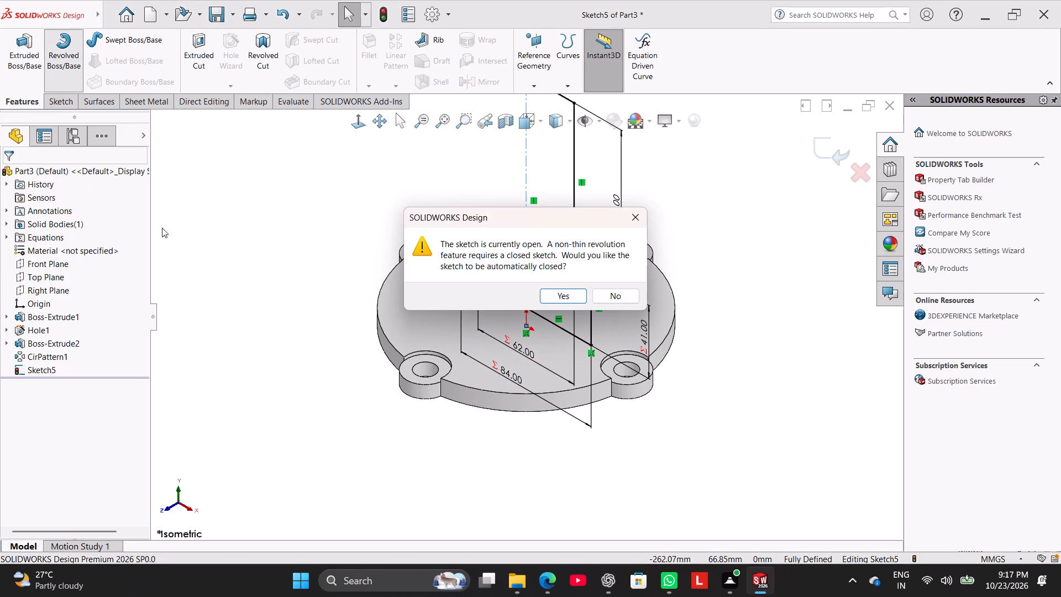
pyautogui.click(563, 297)
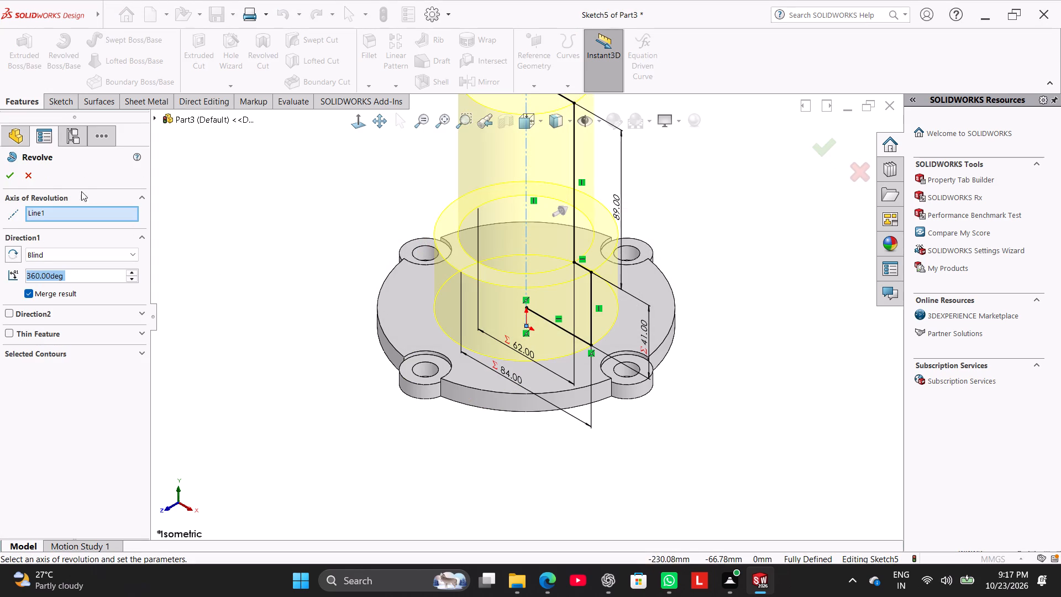
pyautogui.click(11, 172)
pyautogui.rightClick(284, 294)
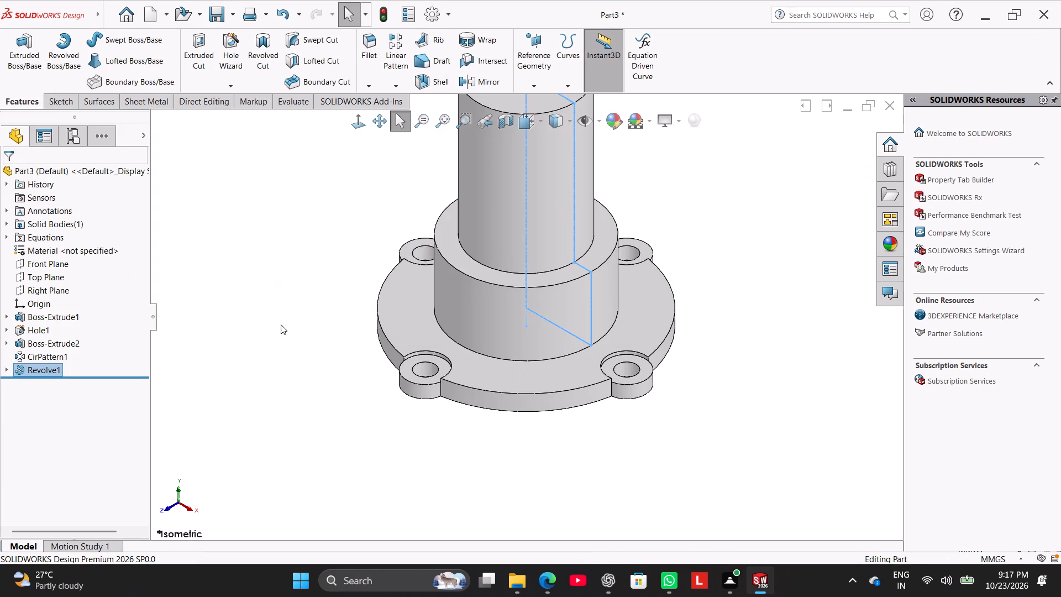
pyautogui.click(259, 309)
pyautogui.moveTo(264, 321); pyautogui.dragTo(413, 232, button='right')
pyautogui.click(312, 349)
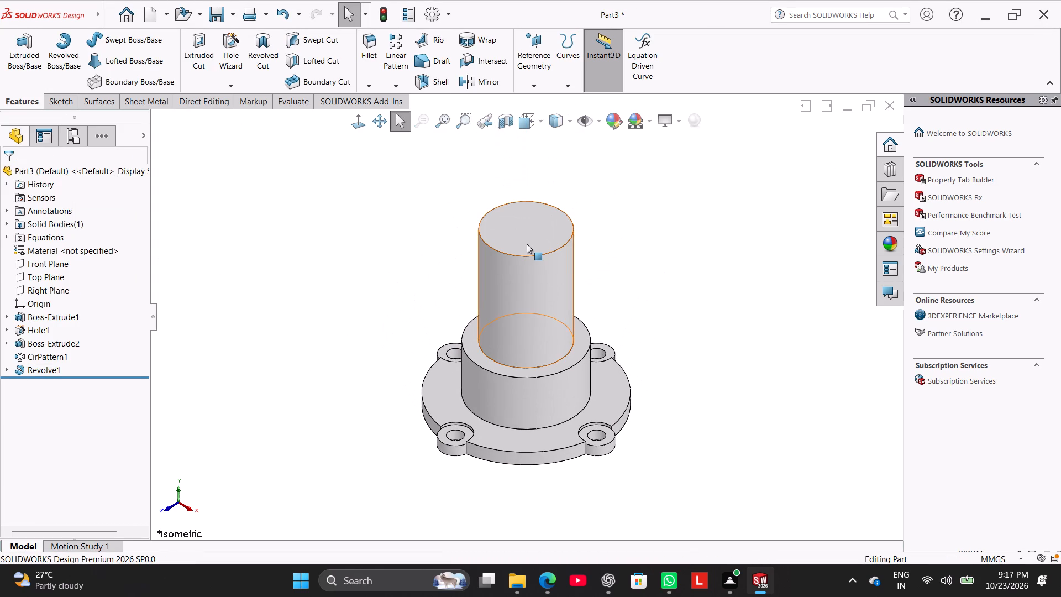
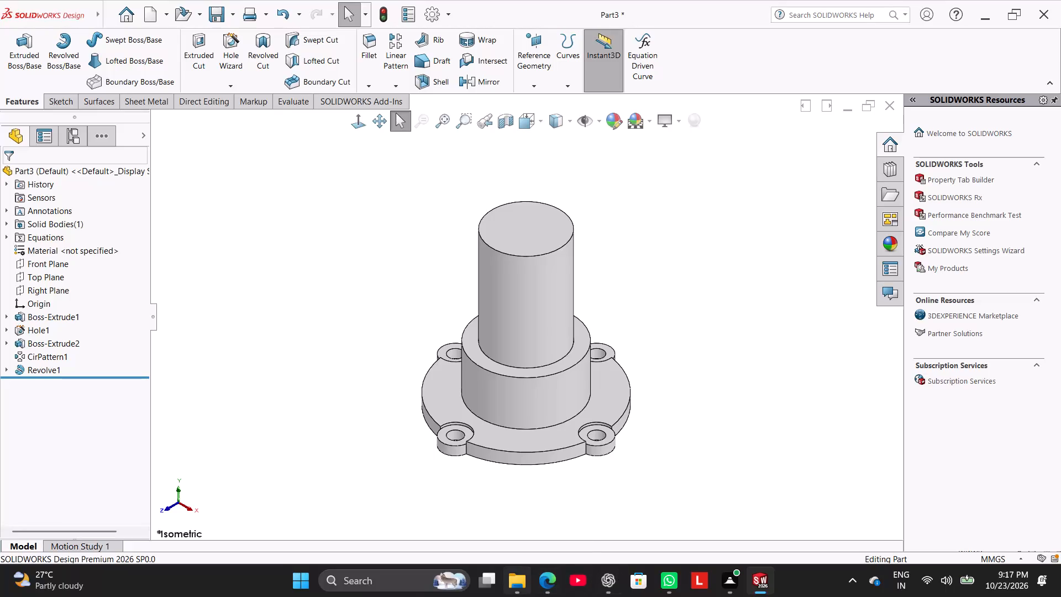
# On the upper cylinder's top face, sketch a straight slot from the origin toward negative X, about 97 mm between centers and 48 mm wide.
pyautogui.click(768, 360)
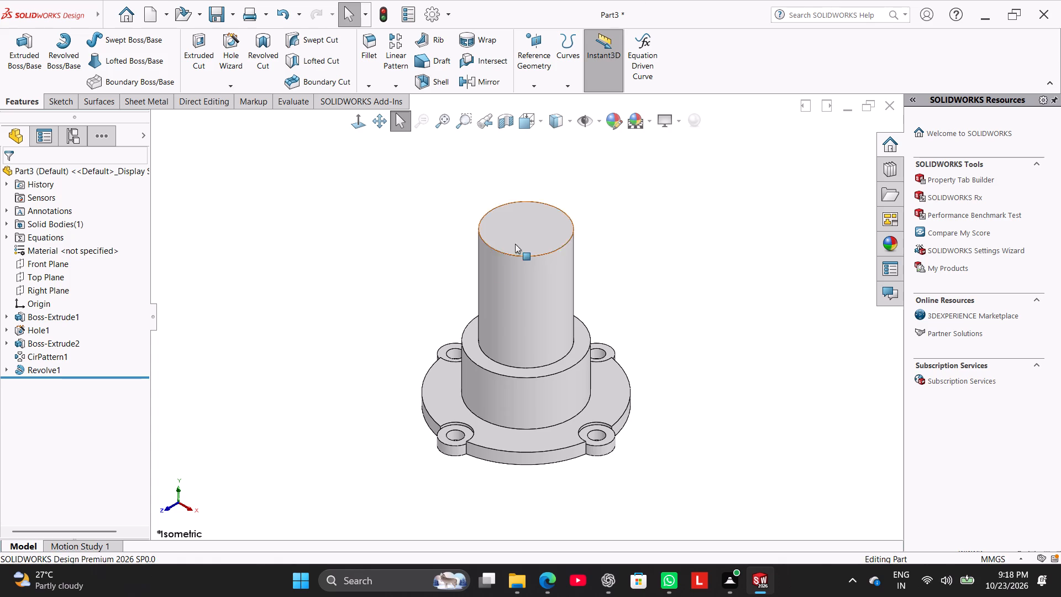
pyautogui.rightClick(543, 230)
pyautogui.click(570, 215)
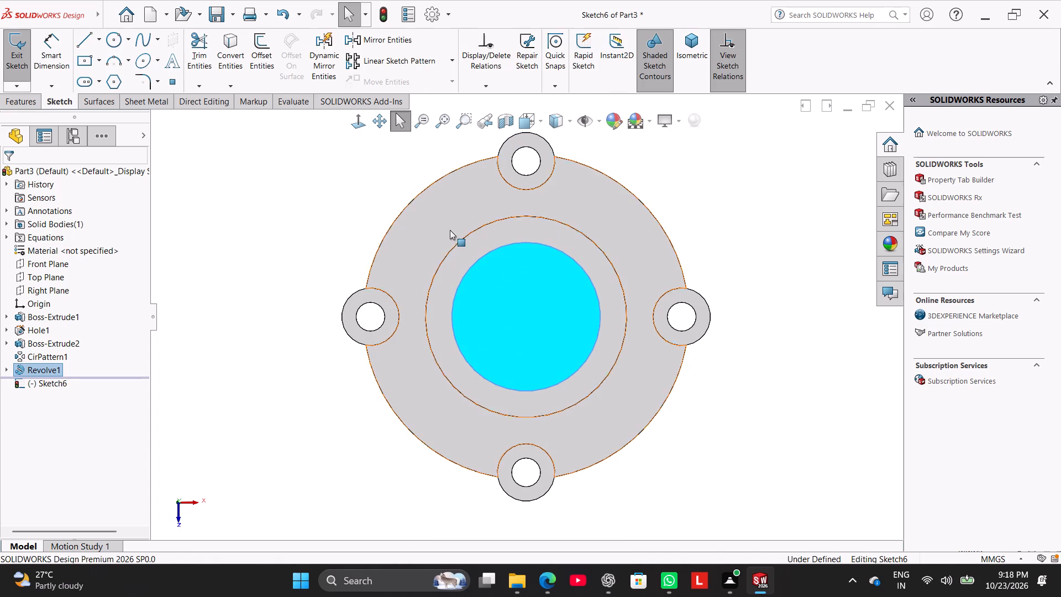
pyautogui.click(323, 213)
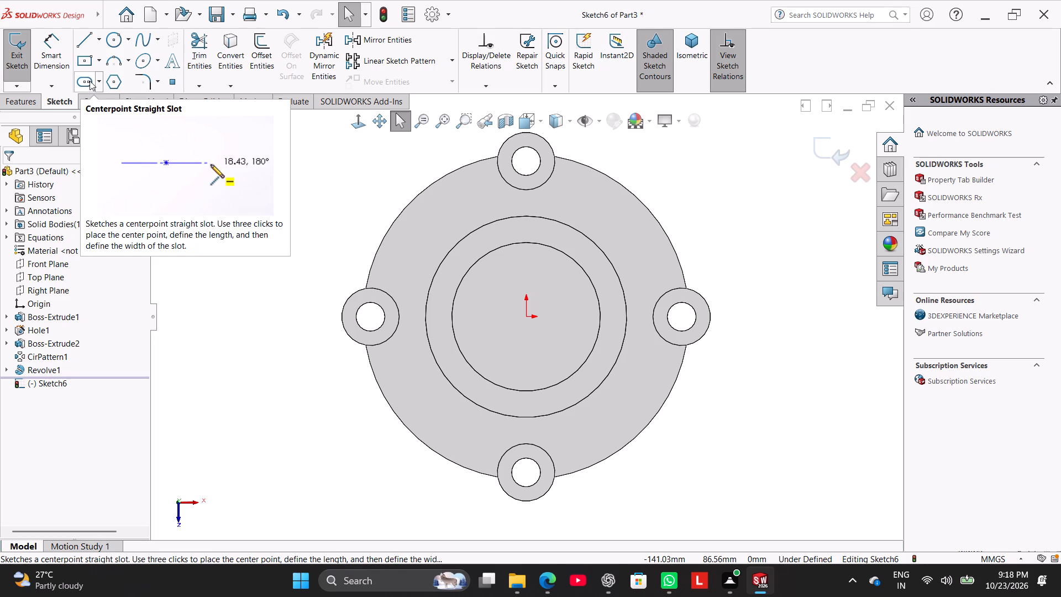
pyautogui.click(96, 85)
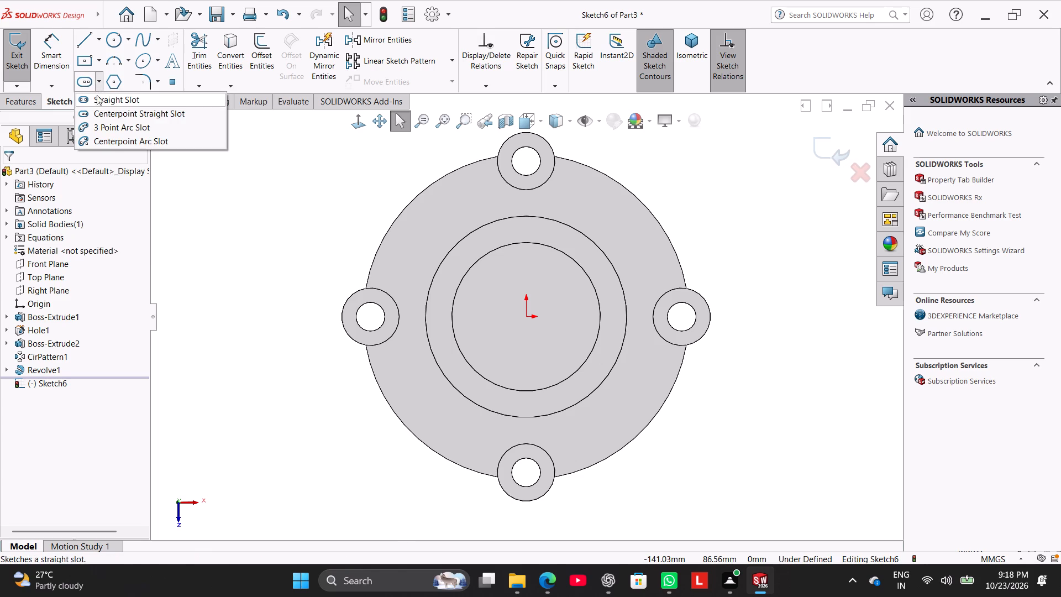
pyautogui.click(99, 97)
pyautogui.click(526, 316)
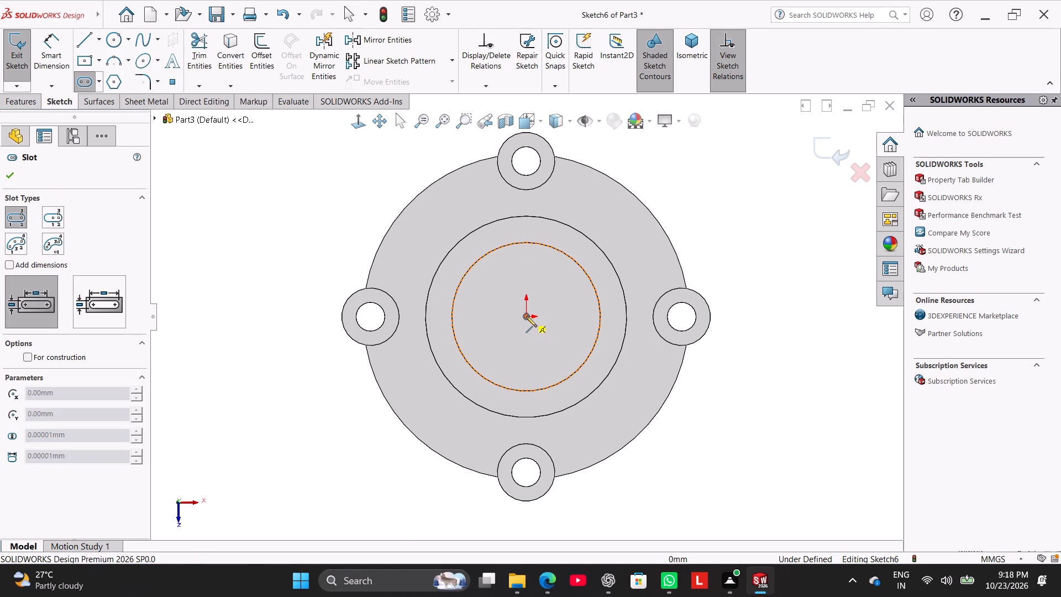
pyautogui.click(294, 312)
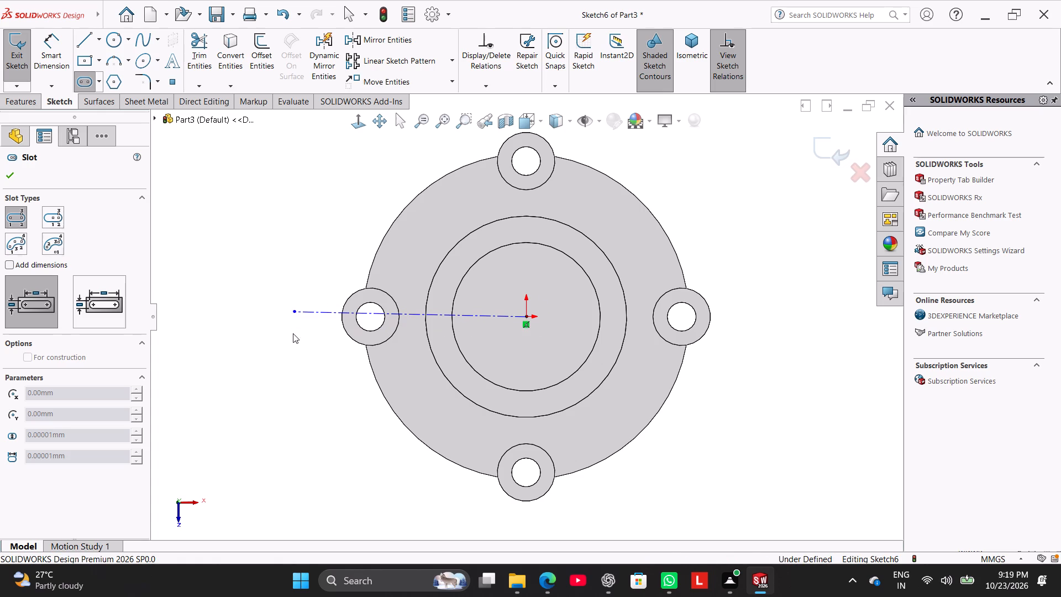
pyautogui.click(296, 370)
pyautogui.rightClick(279, 226)
pyautogui.click(289, 236)
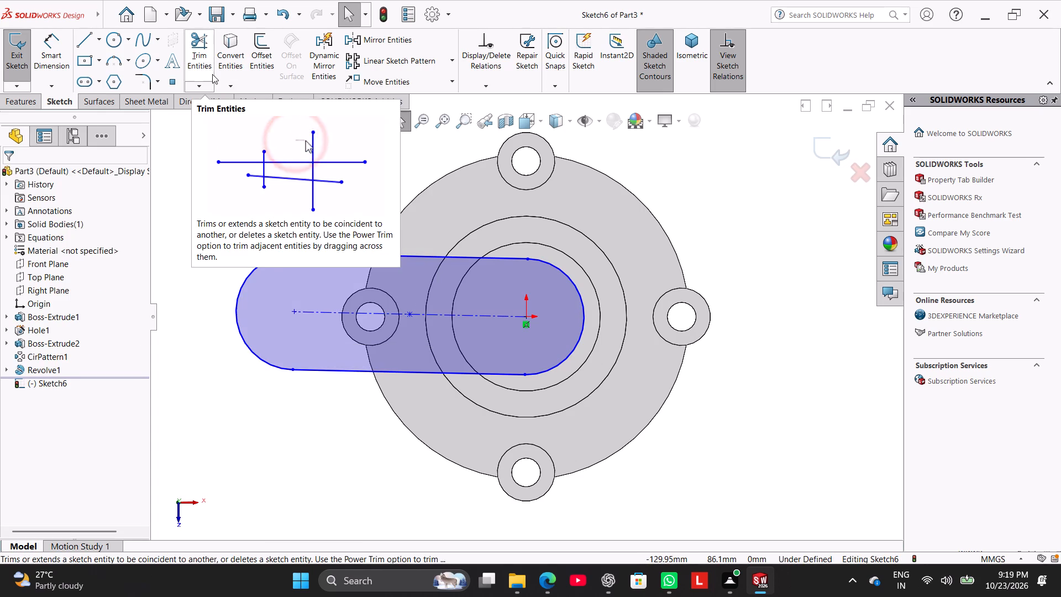
# Apply a Horizontal relation to the slot's centerline.
pyautogui.rightClick(323, 313)
pyautogui.click(350, 284)
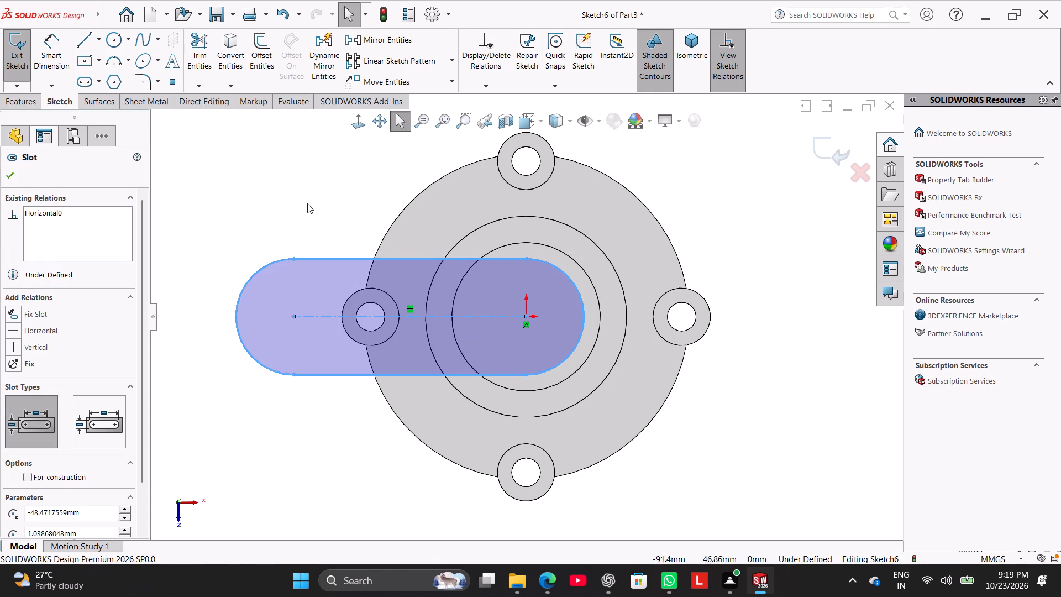
pyautogui.click(307, 203)
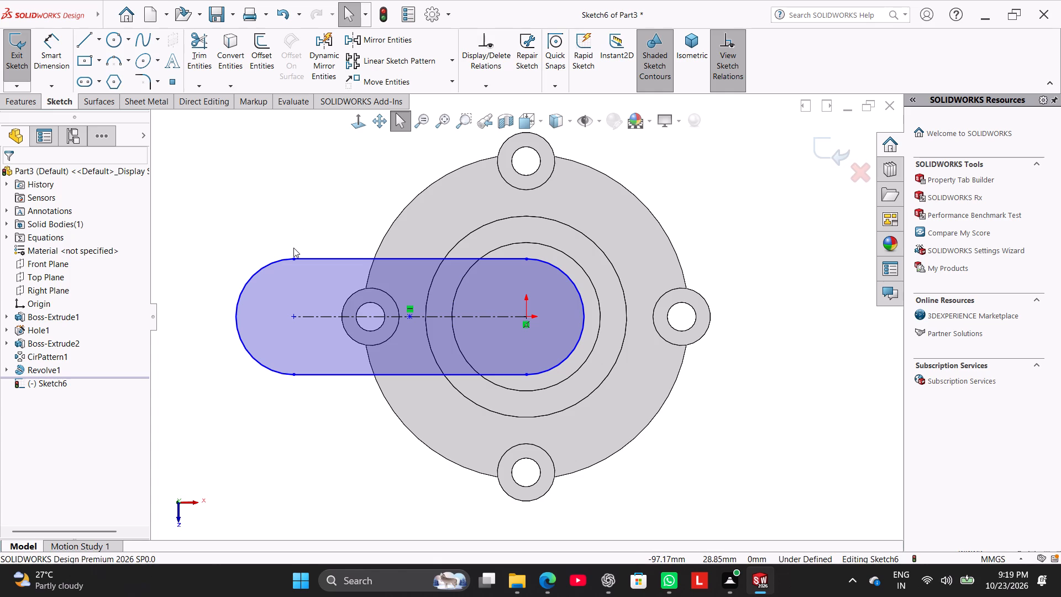
# Dimension the slot's overall length between its two end arcs with the global variable "D", and finish dimensioning.
pyautogui.keyDown('shift'); pyautogui.click(48, 61); pyautogui.keyUp('shift')
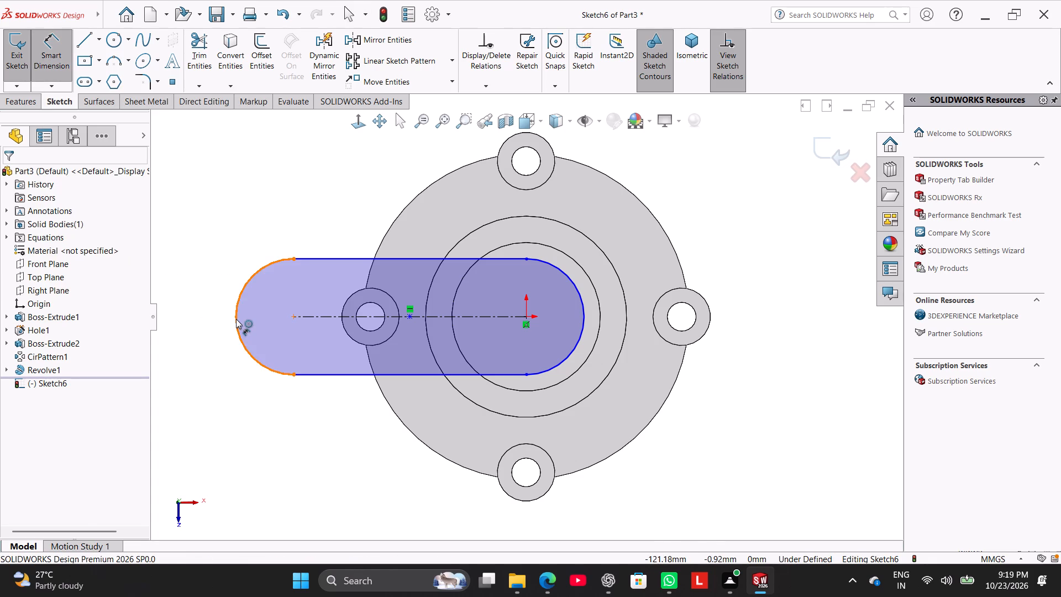
pyautogui.keyDown('shift'); pyautogui.click(236, 319); pyautogui.keyUp('shift')
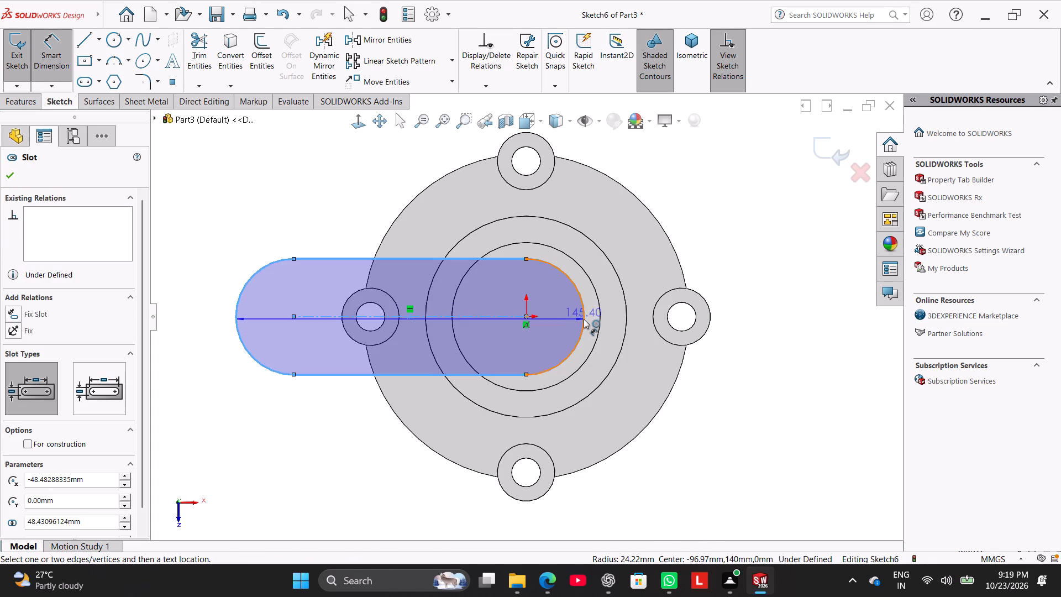
pyautogui.keyDown('shift'); pyautogui.click(584, 319); pyautogui.keyUp('shift')
pyautogui.keyDown('shift'); pyautogui.click(386, 439); pyautogui.keyUp('shift')
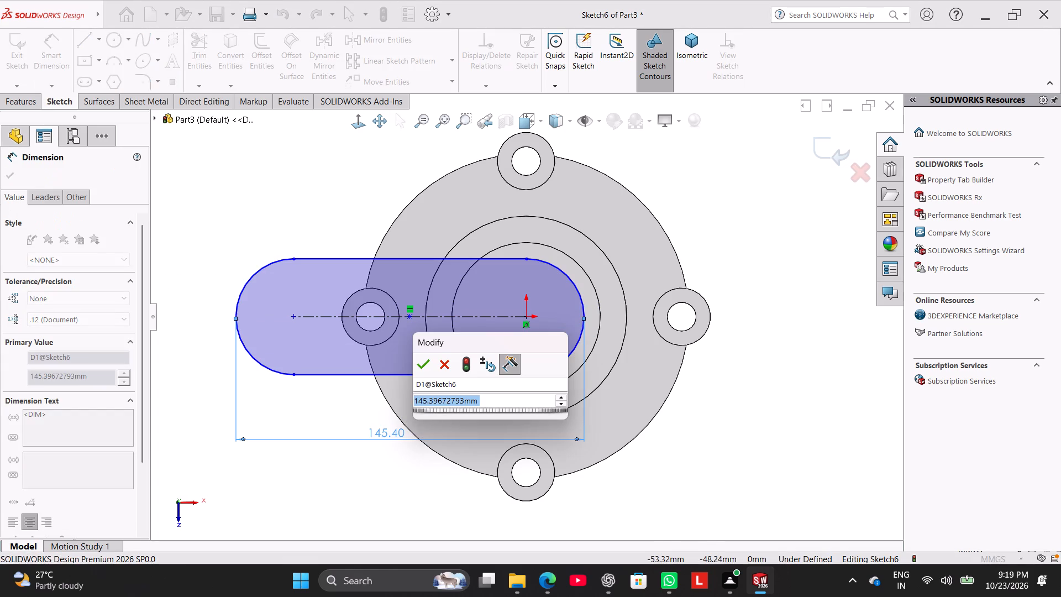
pyautogui.press('=')
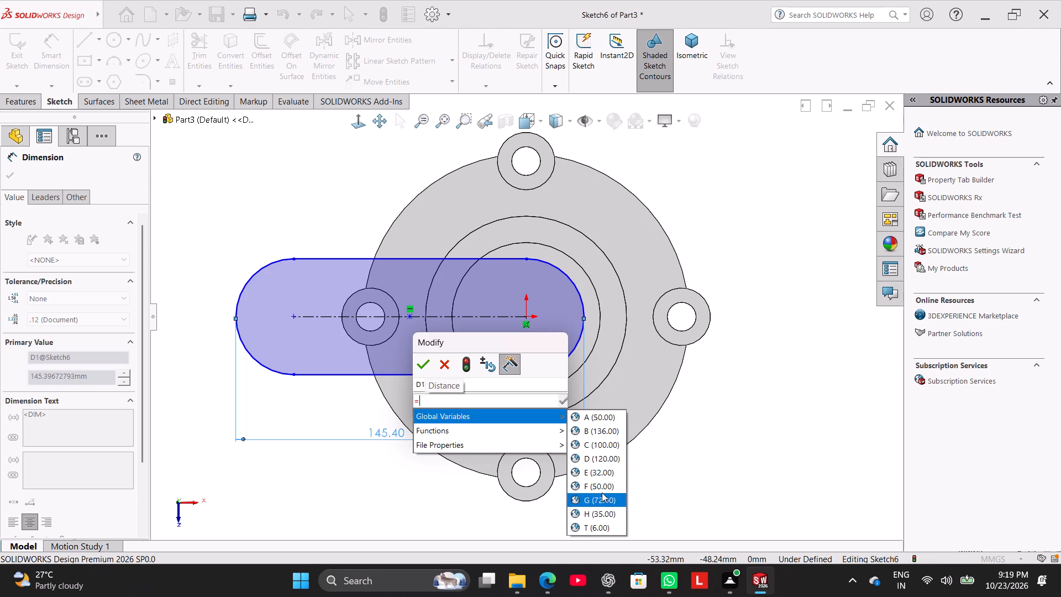
pyautogui.click(609, 462)
pyautogui.click(419, 364)
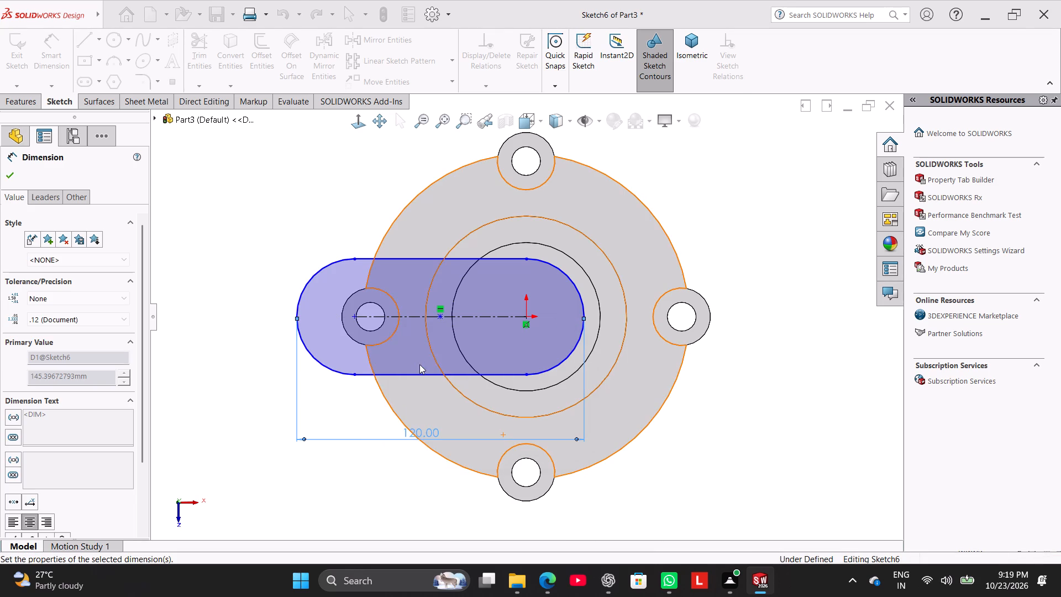
pyautogui.rightClick(222, 275)
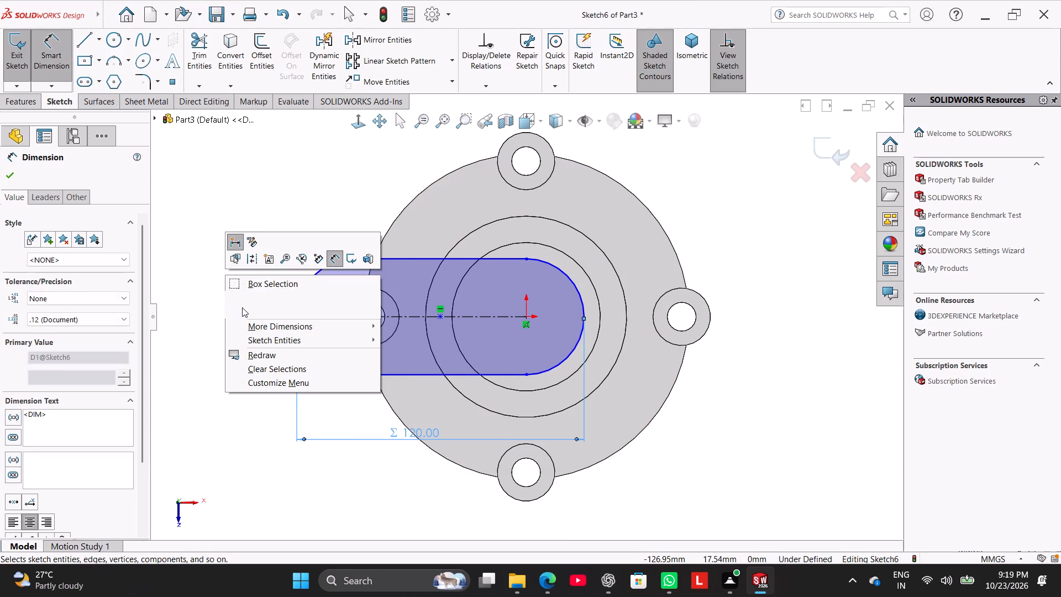
pyautogui.click(242, 307)
pyautogui.click(238, 308)
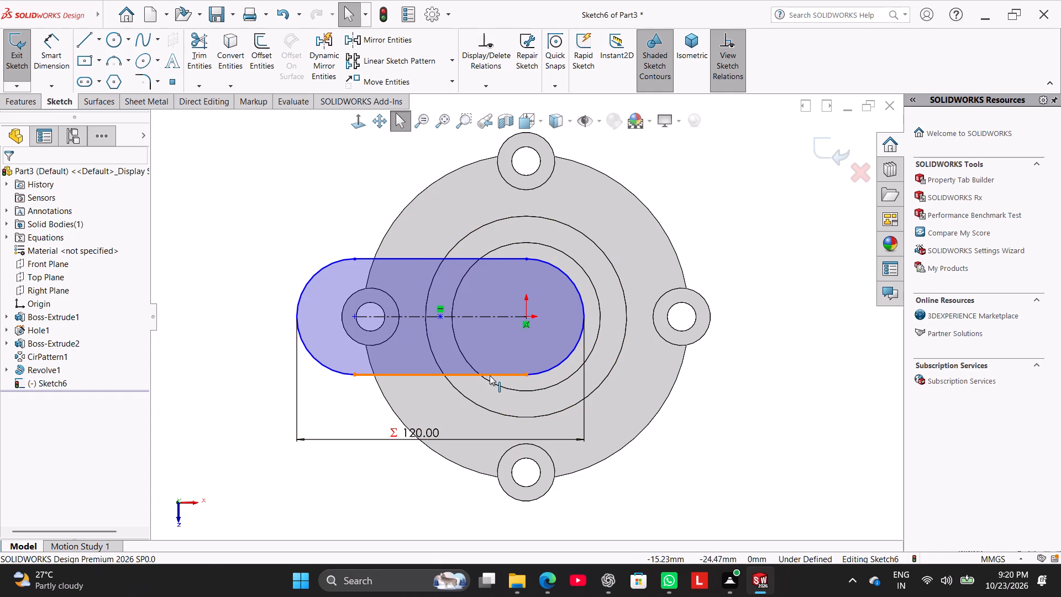
# Adjust the slot's width freehand by its lower straight edge, leaving it slightly wider than first drawn and nearly reaching the upper cylinder's edge.
pyautogui.moveTo(491, 378); pyautogui.dragTo(497, 347)
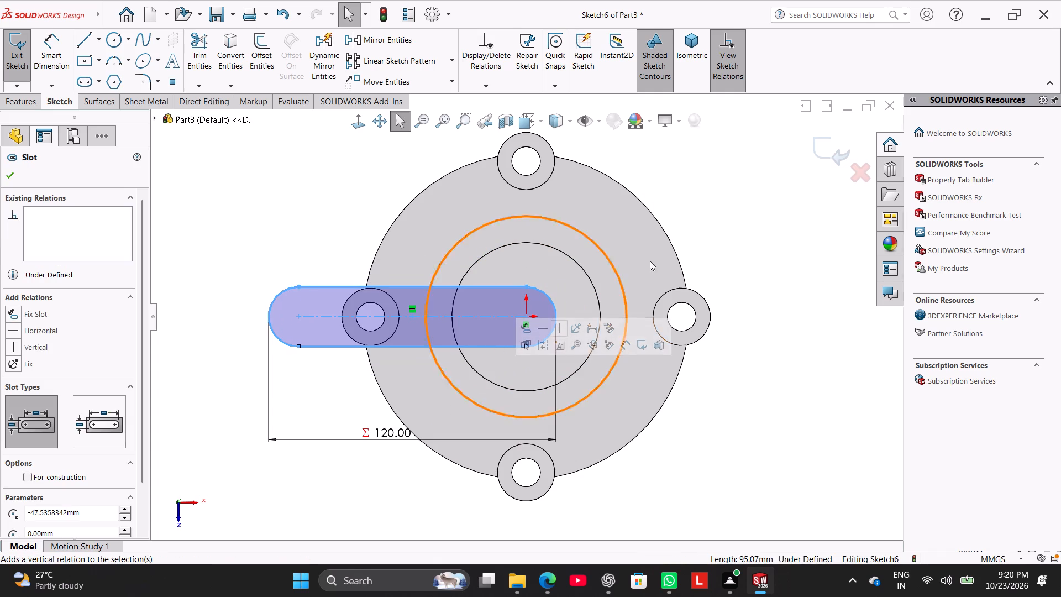
pyautogui.click(718, 204)
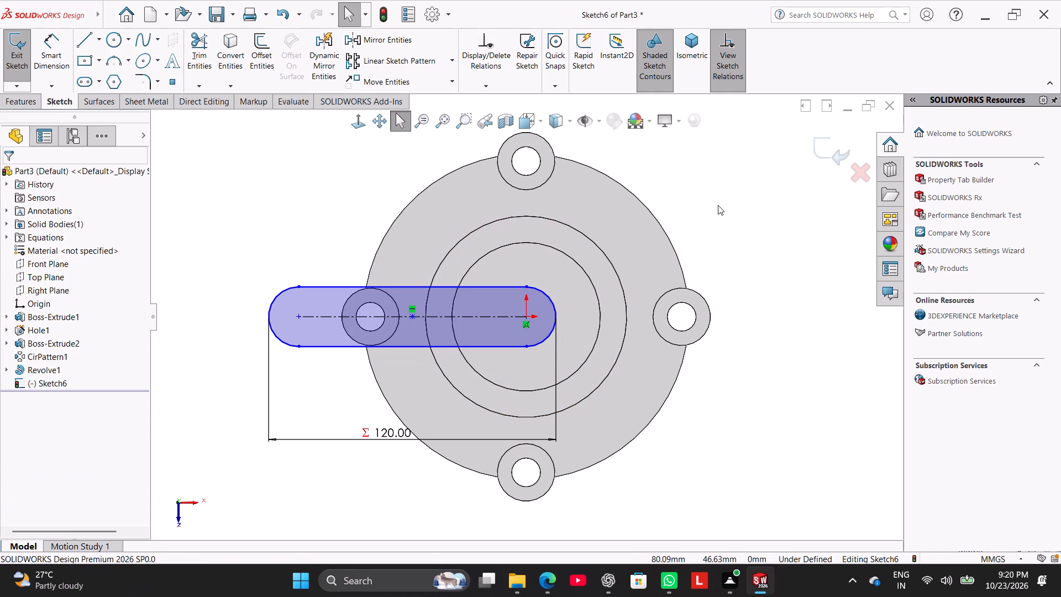
pyautogui.moveTo(490, 347); pyautogui.dragTo(496, 379)
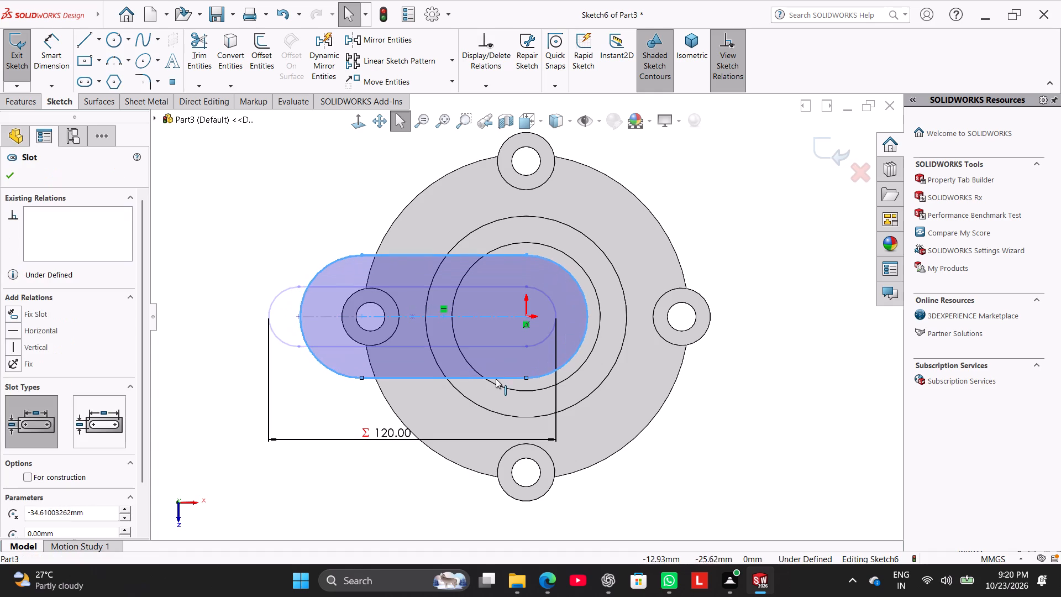
pyautogui.moveTo(496, 379); pyautogui.dragTo(497, 380)
pyautogui.click(292, 238)
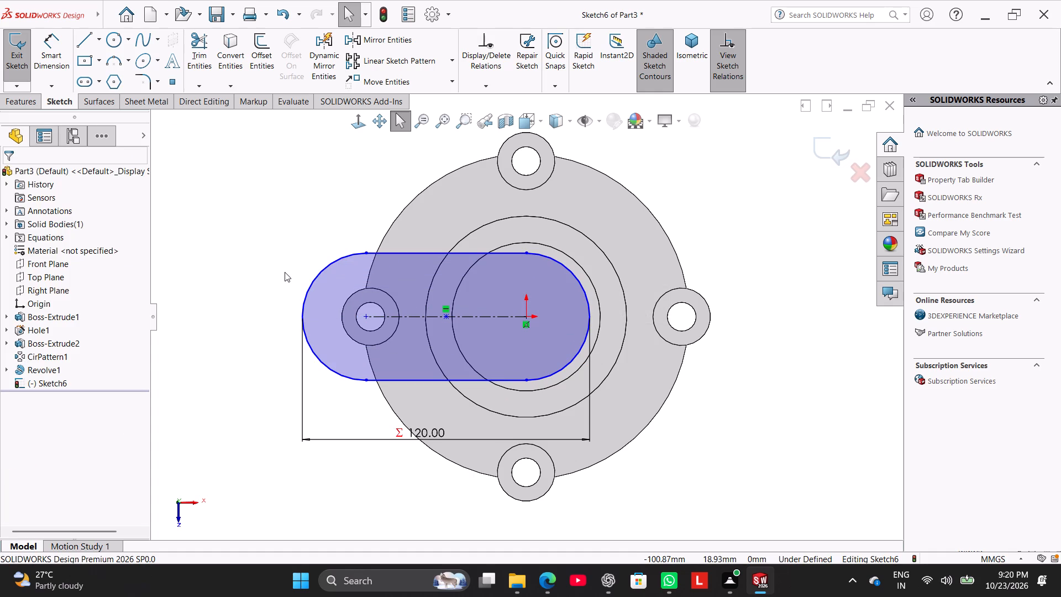
# Sketch a corner rectangle enclosing the whole slot, about 187 mm wide.
pyautogui.click(99, 65)
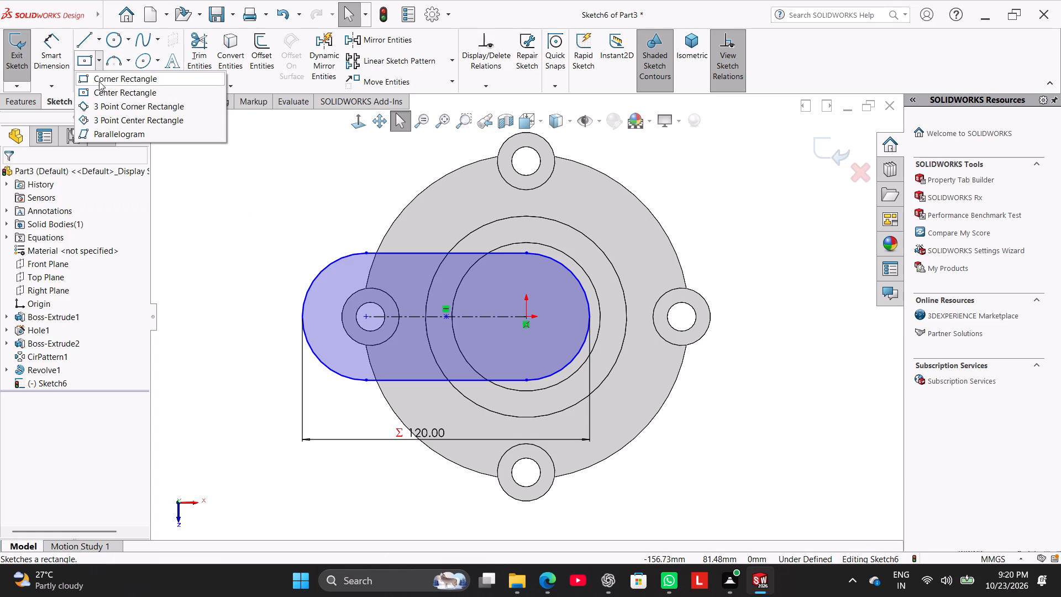
pyautogui.click(99, 77)
pyautogui.click(224, 193)
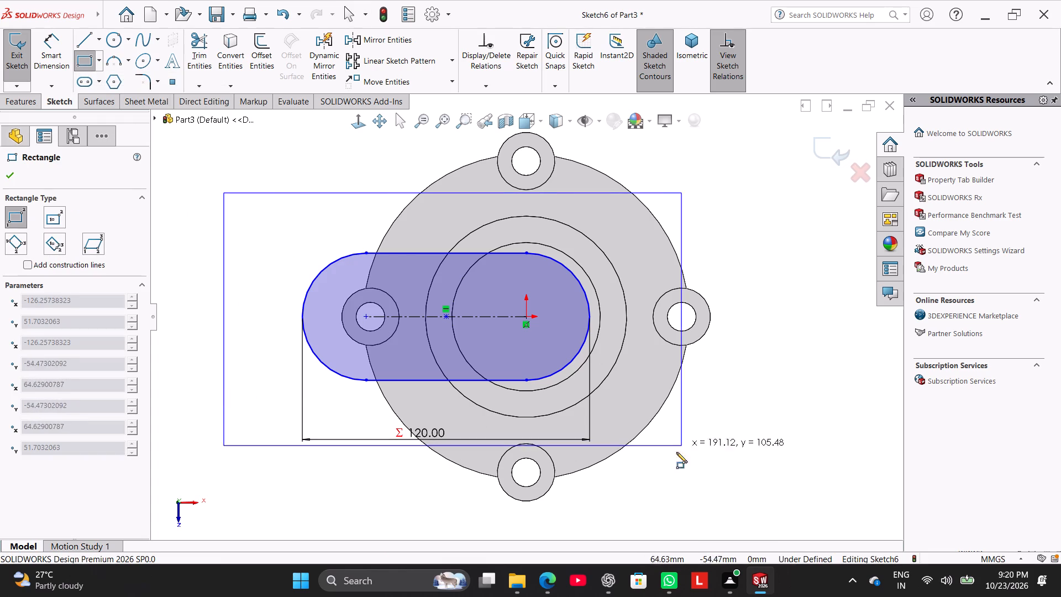
pyautogui.click(671, 460)
pyautogui.rightClick(773, 265)
pyautogui.click(790, 273)
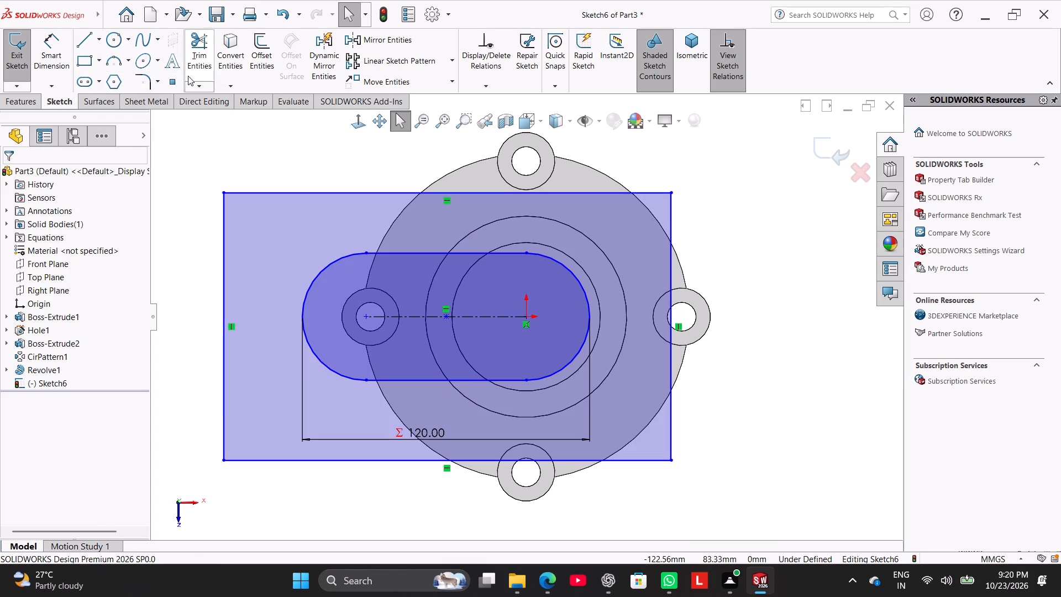
# Dimension the rectangle's lower horizontal edge with the equation "D"+40, and finish dimensioning.
pyautogui.click(59, 46)
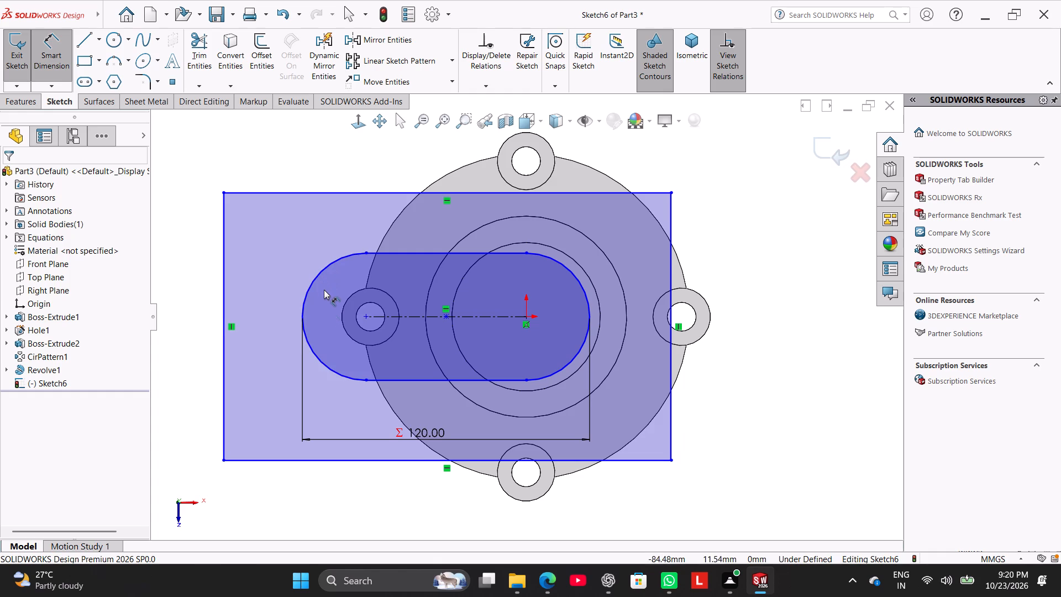
pyautogui.click(412, 463)
pyautogui.click(421, 494)
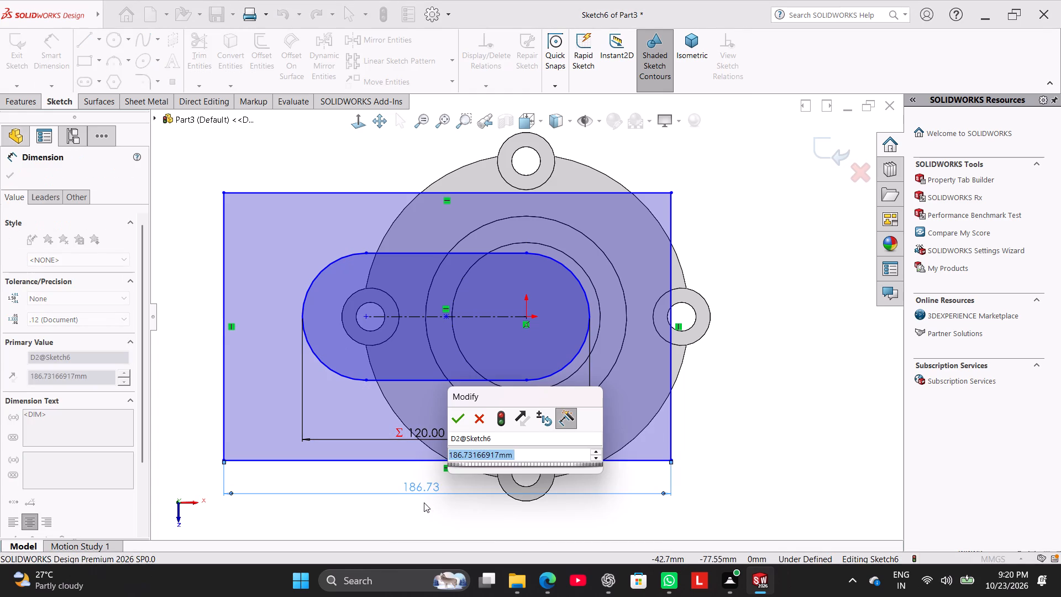
pyautogui.press('=')
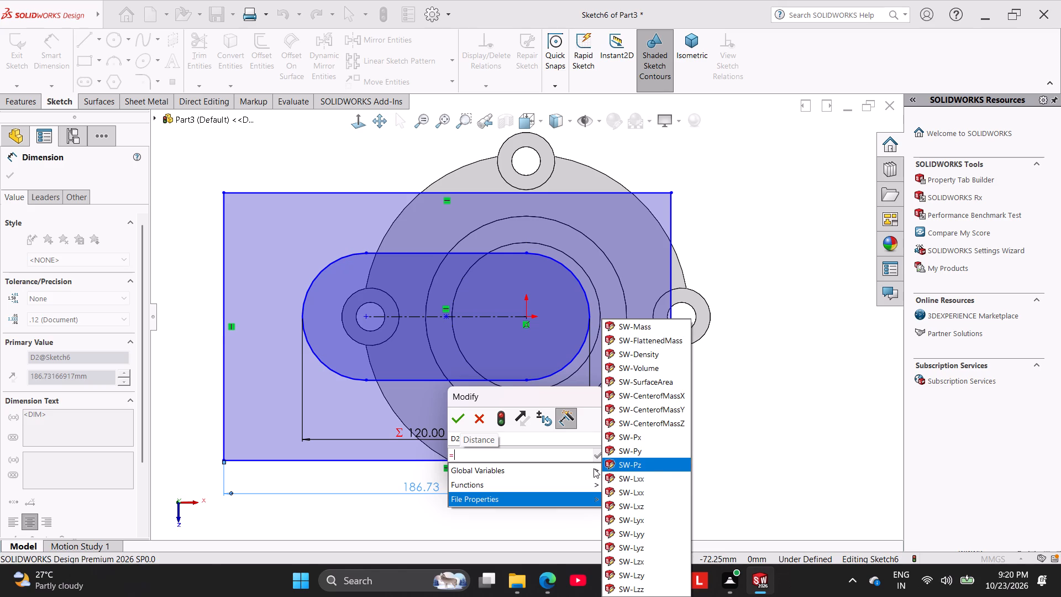
pyautogui.click(628, 508)
pyautogui.write('+40')
pyautogui.press('Return')
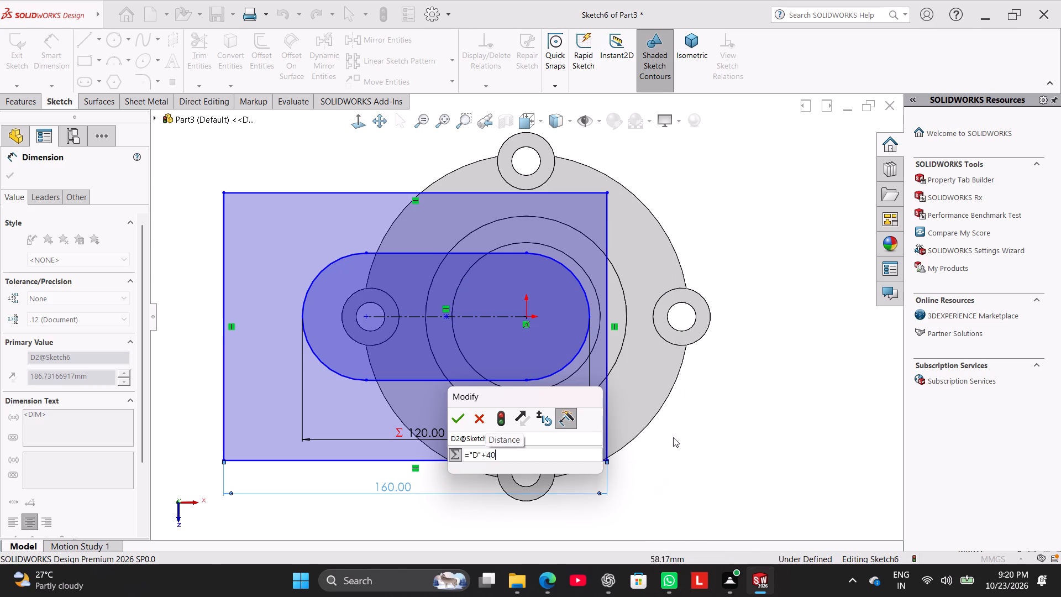
pyautogui.rightClick(697, 395)
pyautogui.click(778, 249)
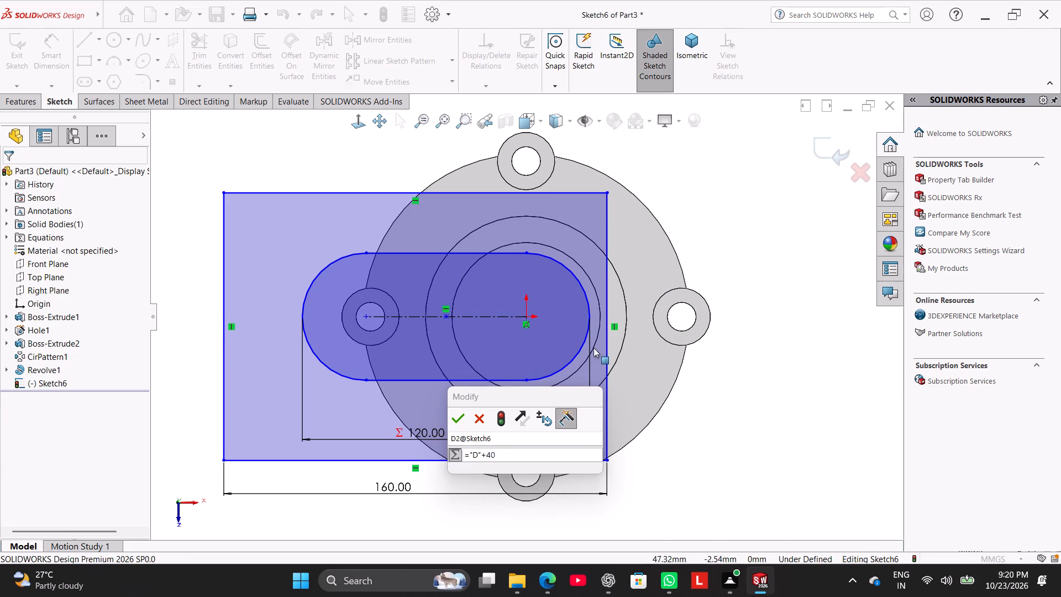
pyautogui.click(464, 416)
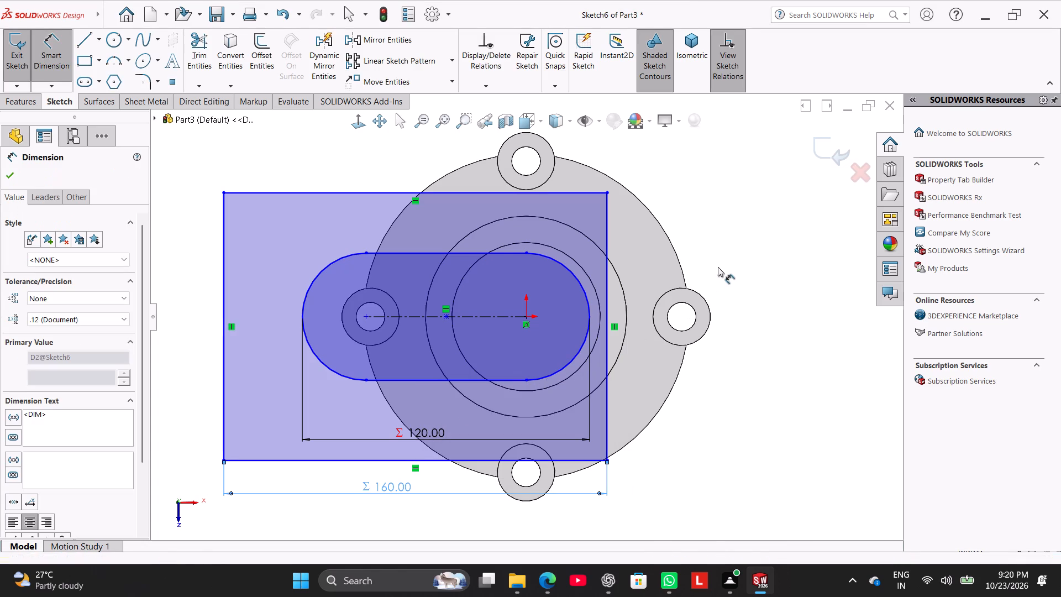
pyautogui.rightClick(722, 263)
pyautogui.click(754, 300)
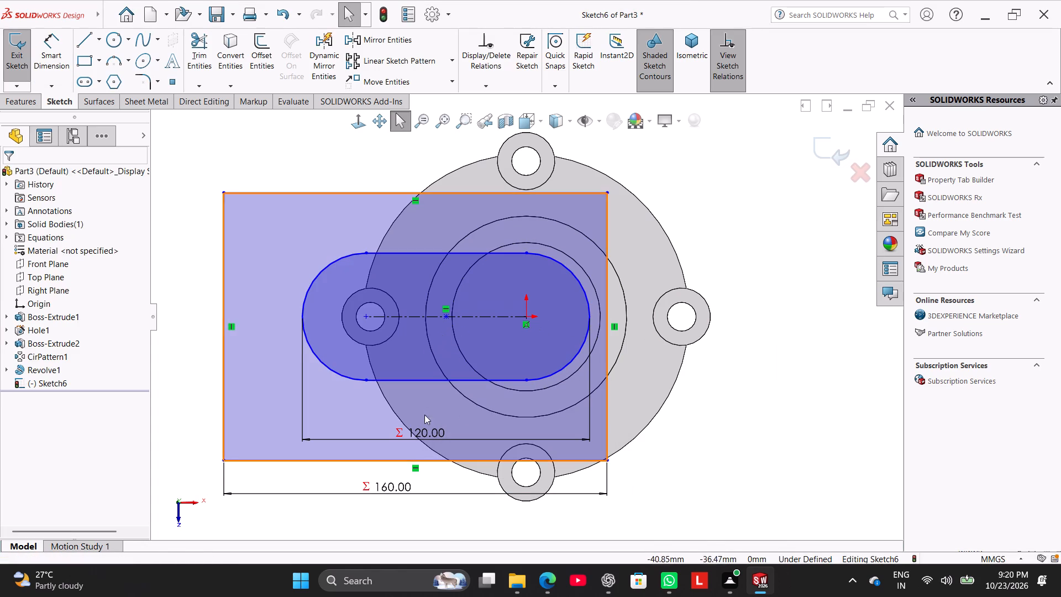
# Apply a Vertical relation between the midpoint of the rectangle's lower edge and the slot's center point.
pyautogui.click(297, 154)
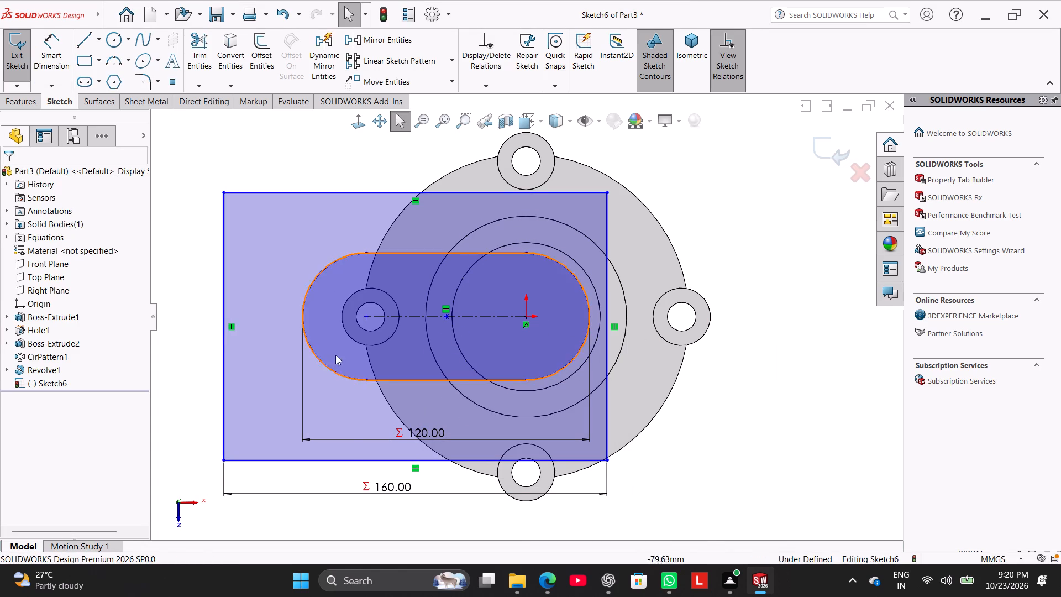
pyautogui.keyDown('ctrl'); pyautogui.click(414, 460); pyautogui.keyUp('ctrl')
pyautogui.keyDown('ctrl'); pyautogui.click(445, 317); pyautogui.keyUp('ctrl')
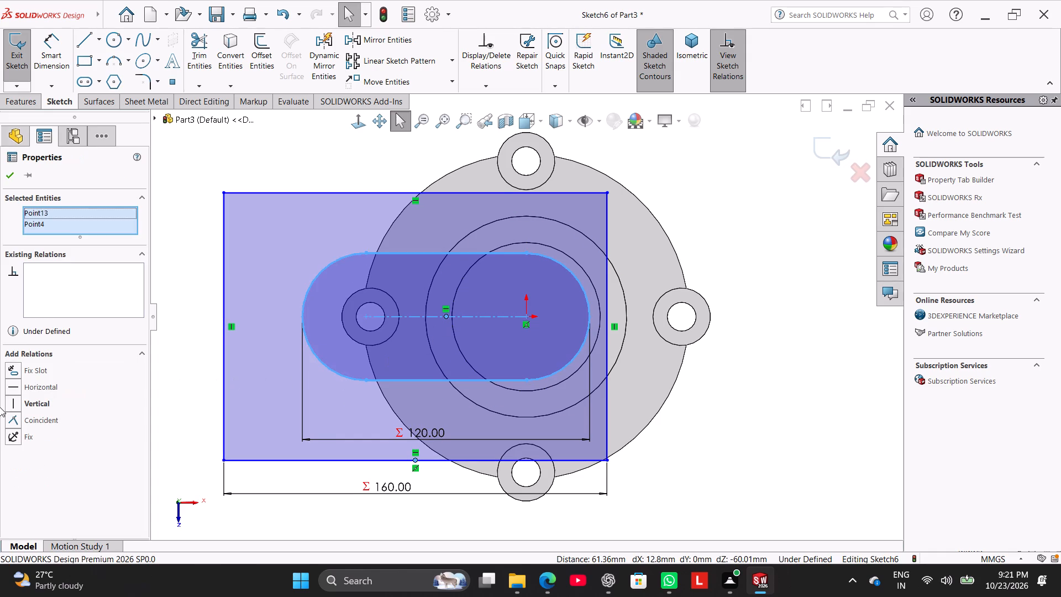
pyautogui.click(31, 402)
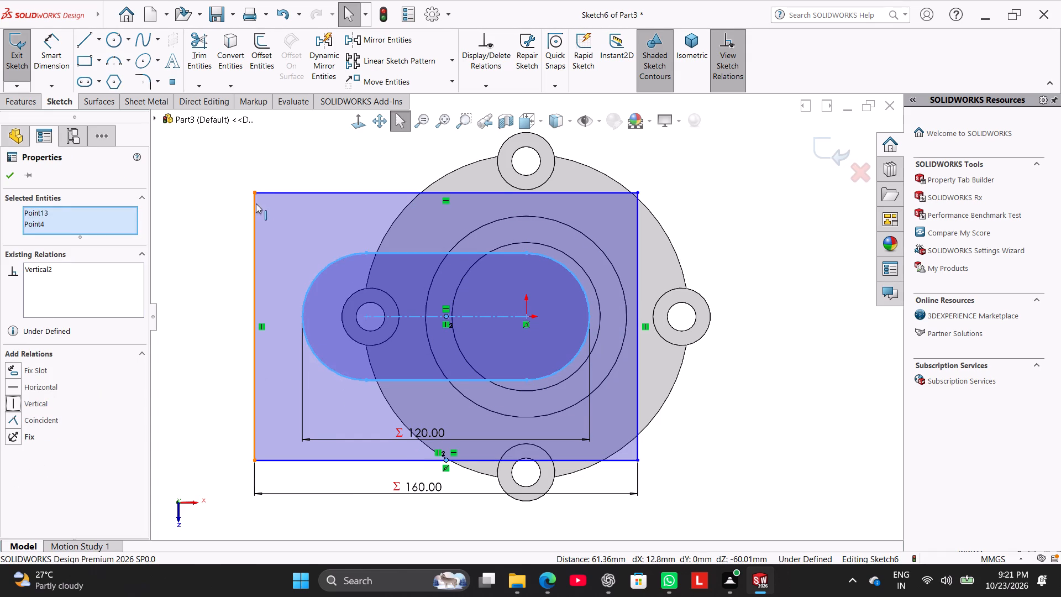
pyautogui.click(240, 163)
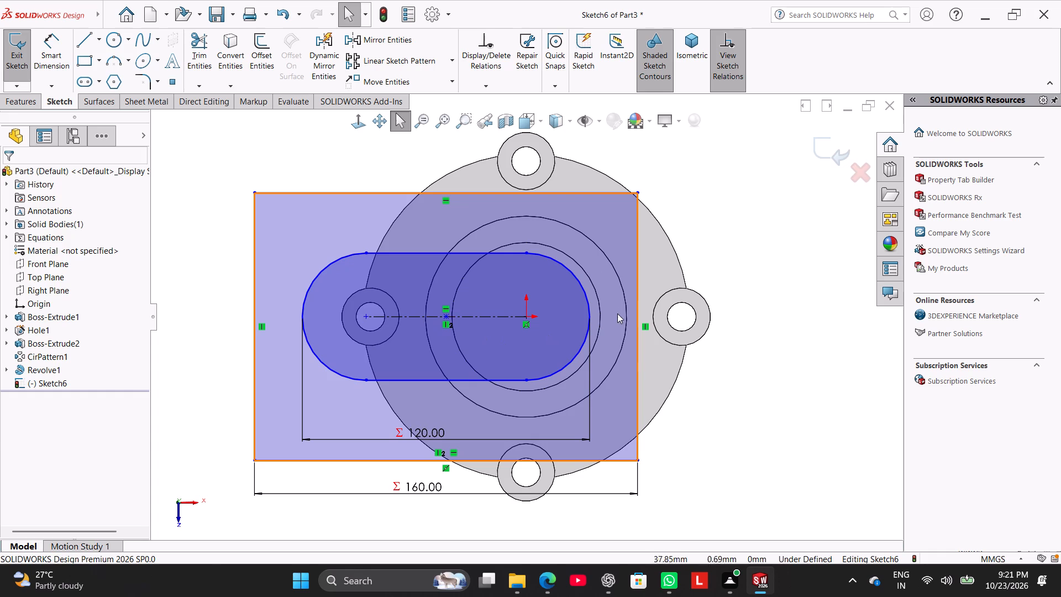
# Dimension the rectangle's vertical edge beyond the origin with the global variable equation "C", and finish dimensioning.
pyautogui.moveTo(60, 62); pyautogui.dragTo(70, 78)
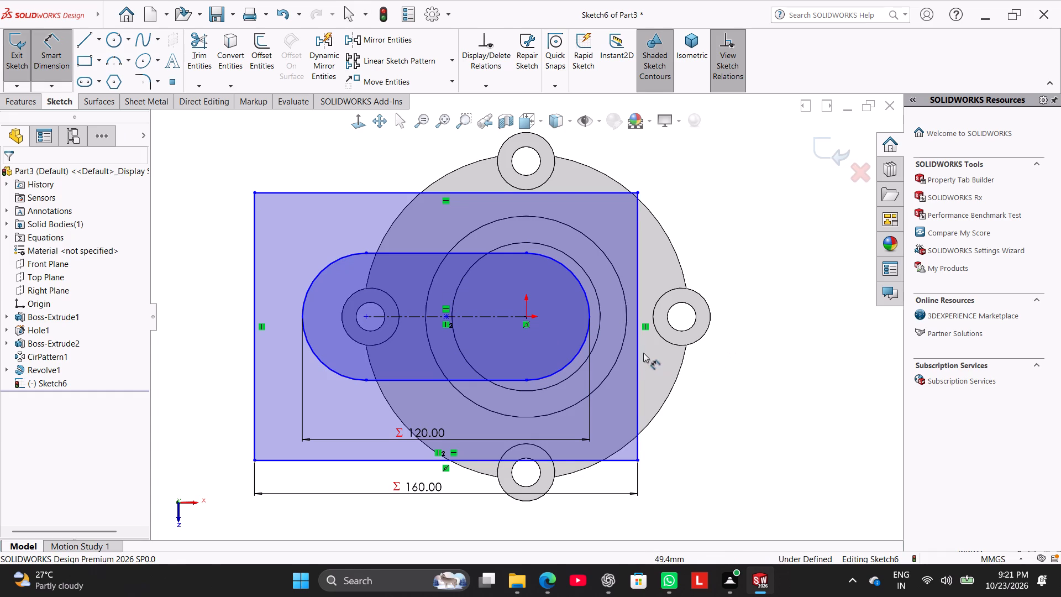
pyautogui.click(636, 349)
pyautogui.click(760, 323)
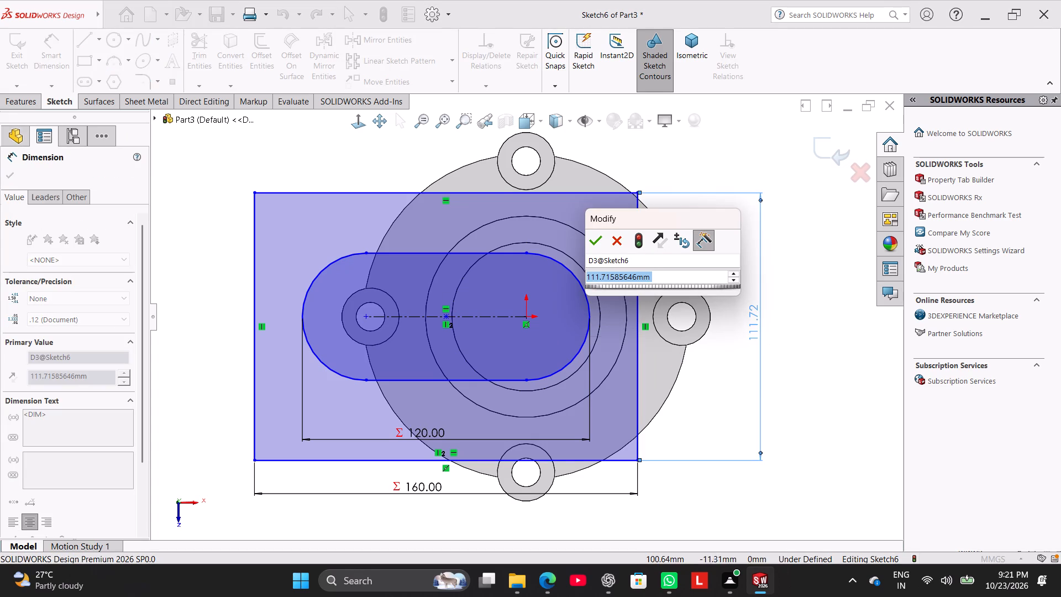
pyautogui.press('=')
pyautogui.click(758, 320)
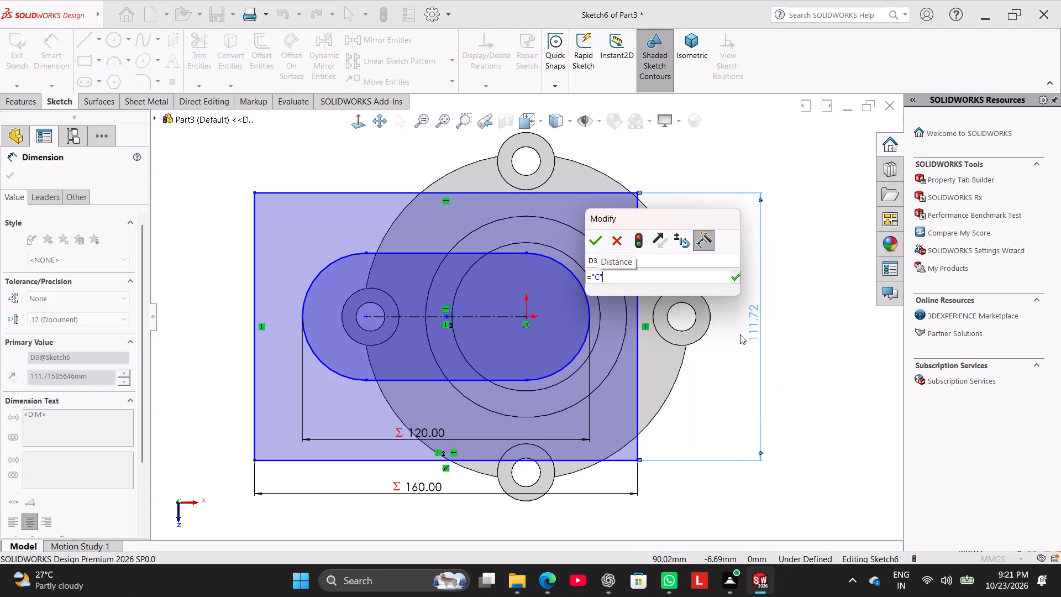
pyautogui.click(591, 241)
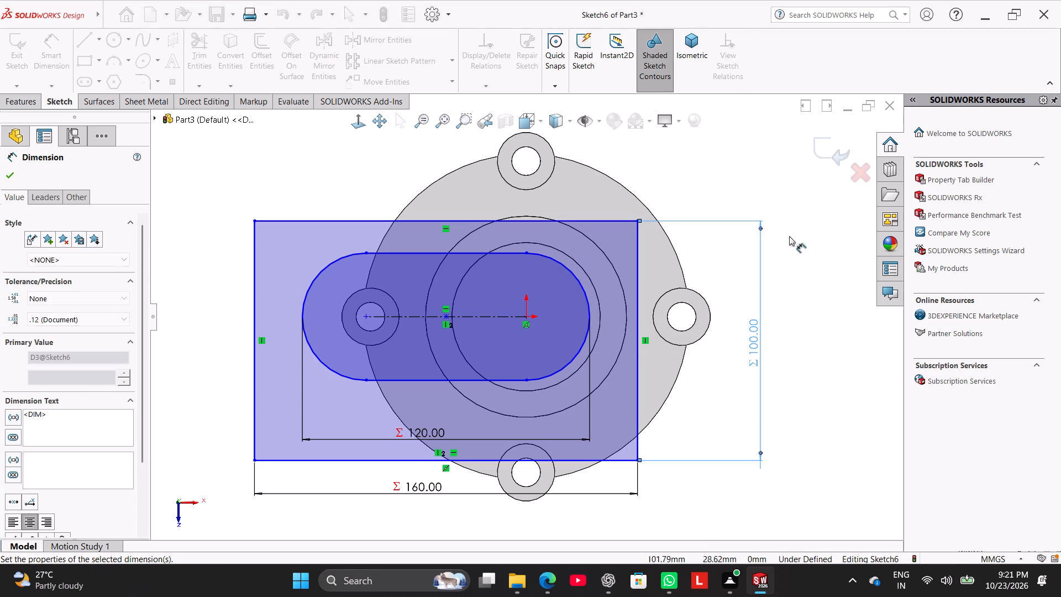
pyautogui.rightClick(789, 225)
pyautogui.click(806, 257)
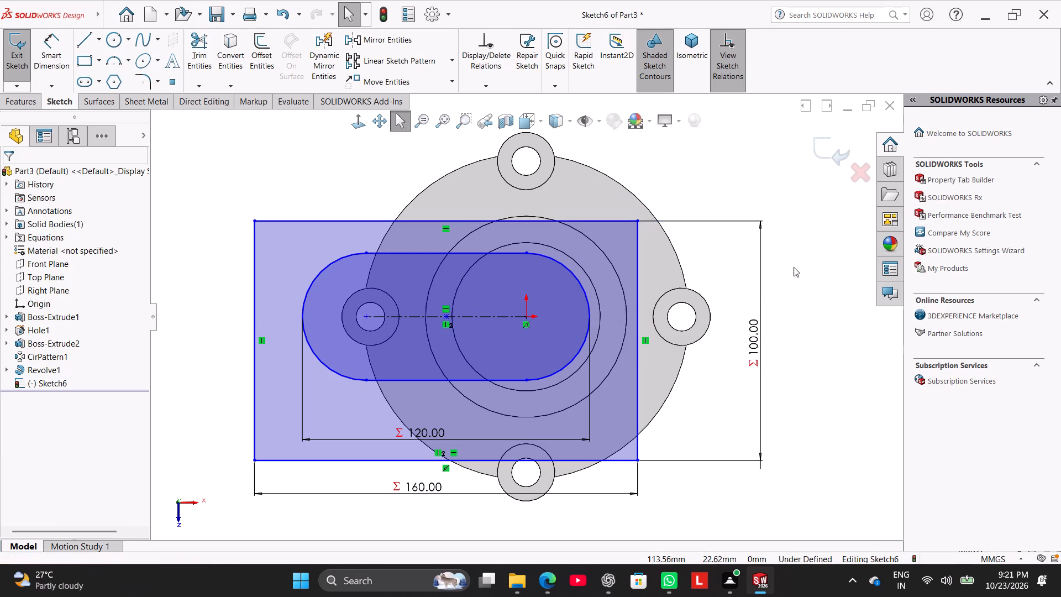
# Move the slot's center point freehand along its horizontal centerline, leaving the slot slightly narrower and its center a little farther from the origin.
pyautogui.click(351, 188)
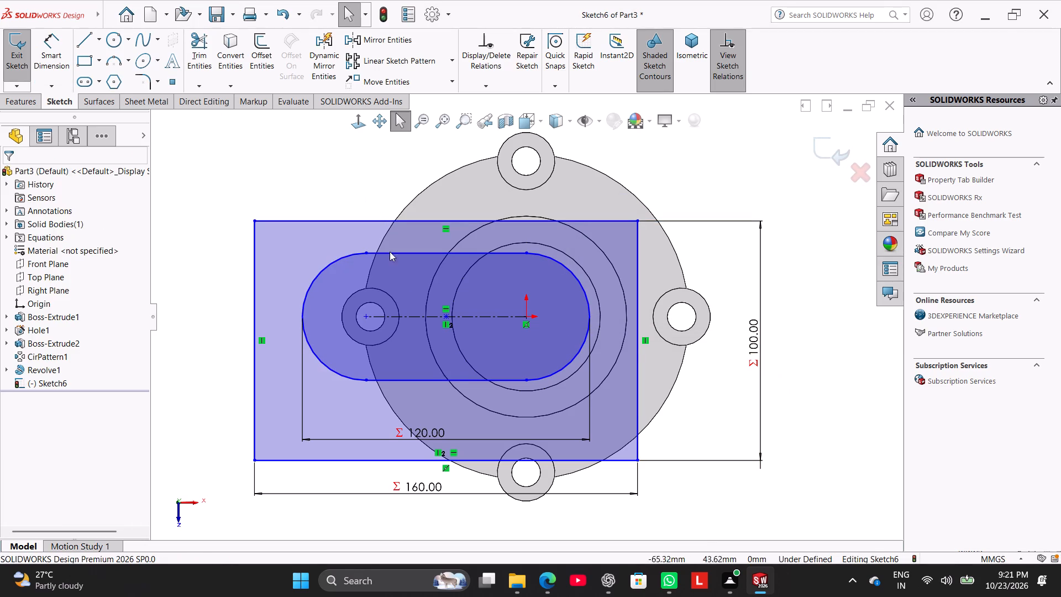
pyautogui.moveTo(446, 315); pyautogui.dragTo(449, 276)
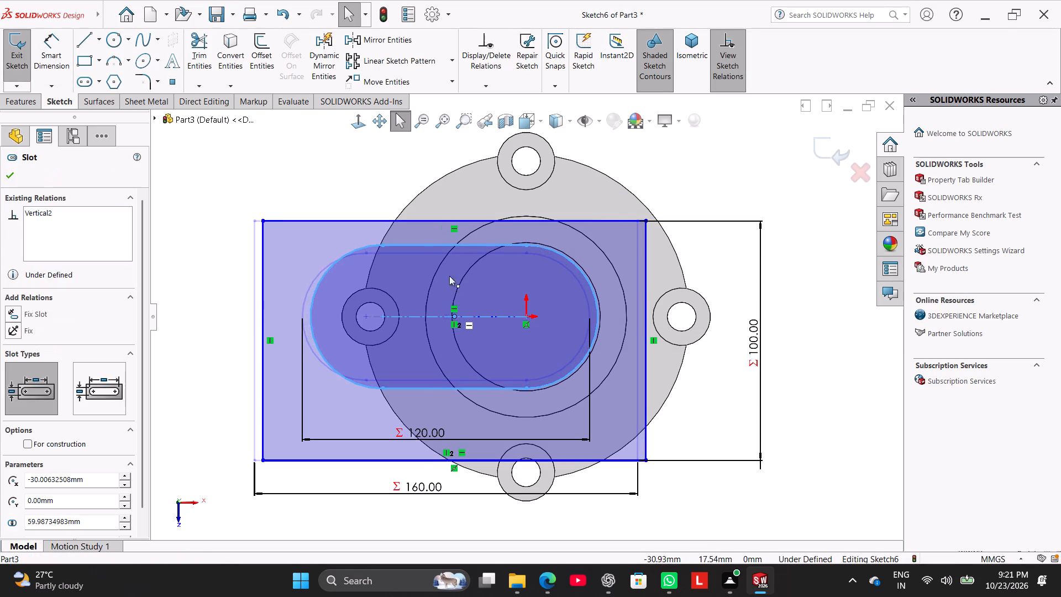
pyautogui.moveTo(449, 276); pyautogui.dragTo(462, 280)
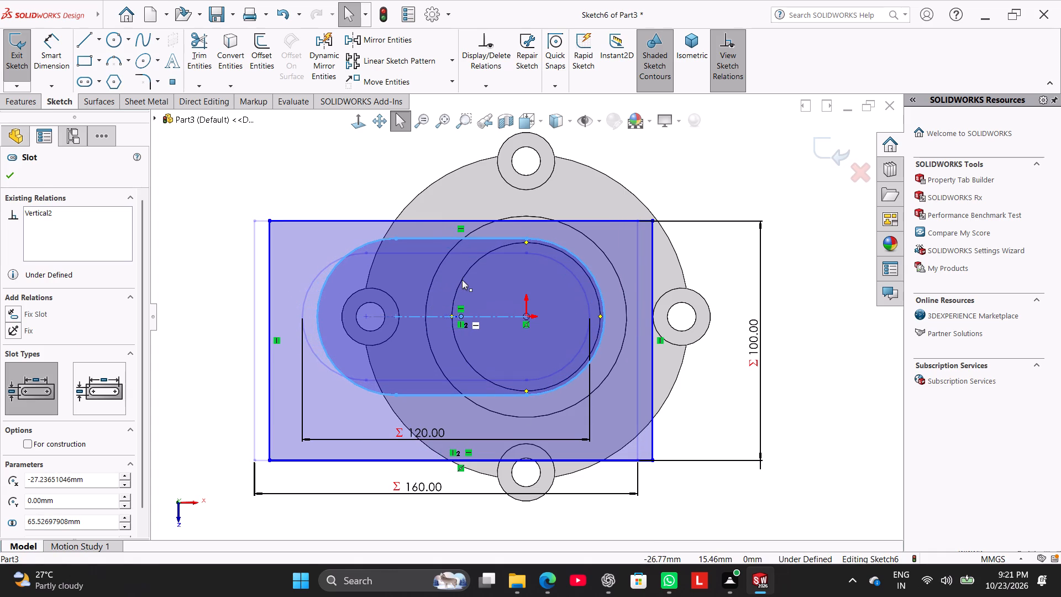
pyautogui.moveTo(462, 280); pyautogui.dragTo(435, 280)
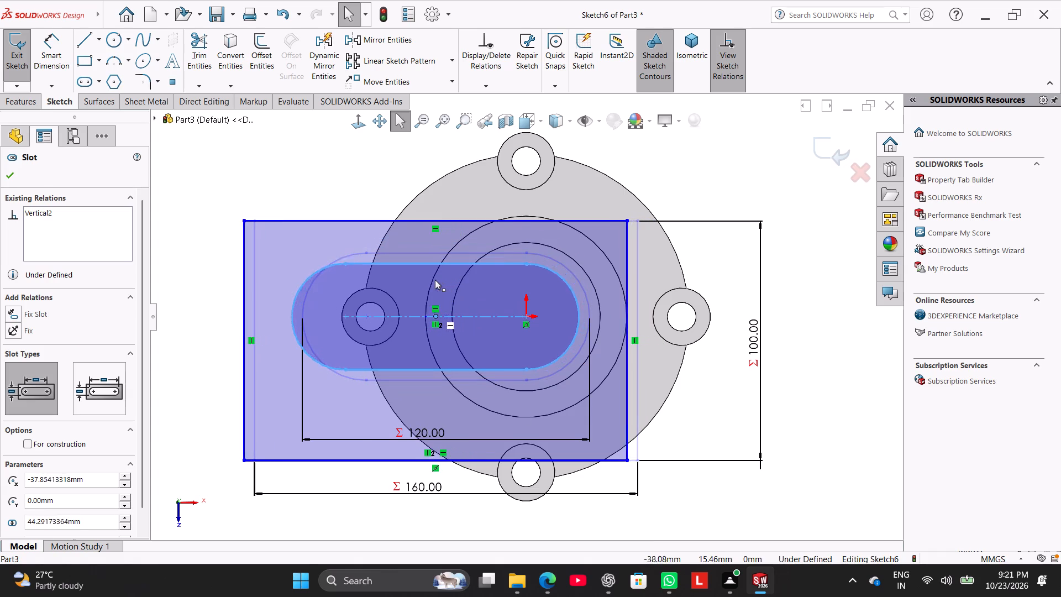
pyautogui.moveTo(435, 280); pyautogui.dragTo(445, 279)
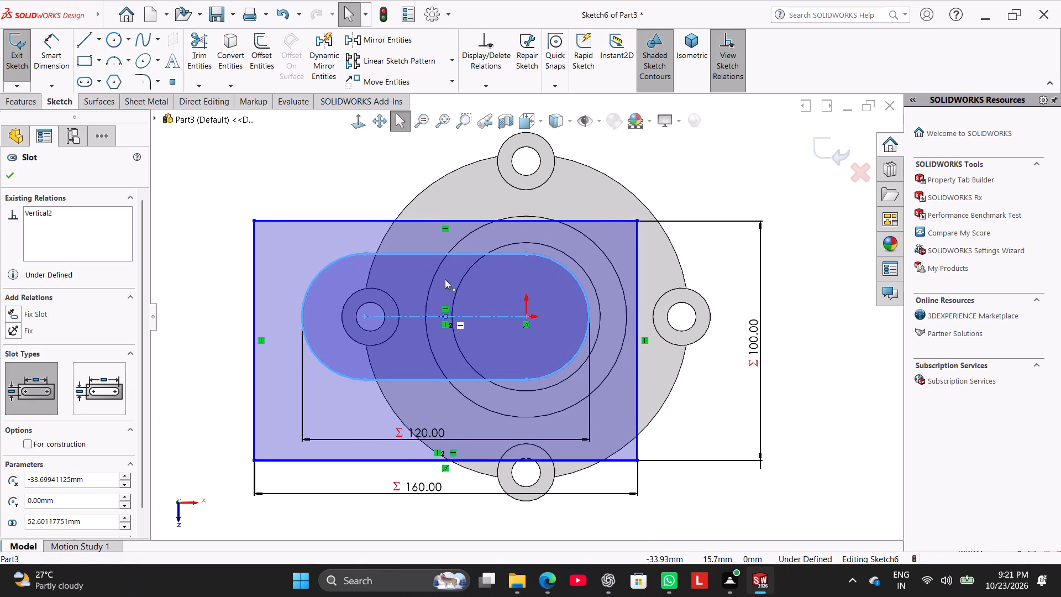
pyautogui.moveTo(445, 279); pyautogui.dragTo(446, 279)
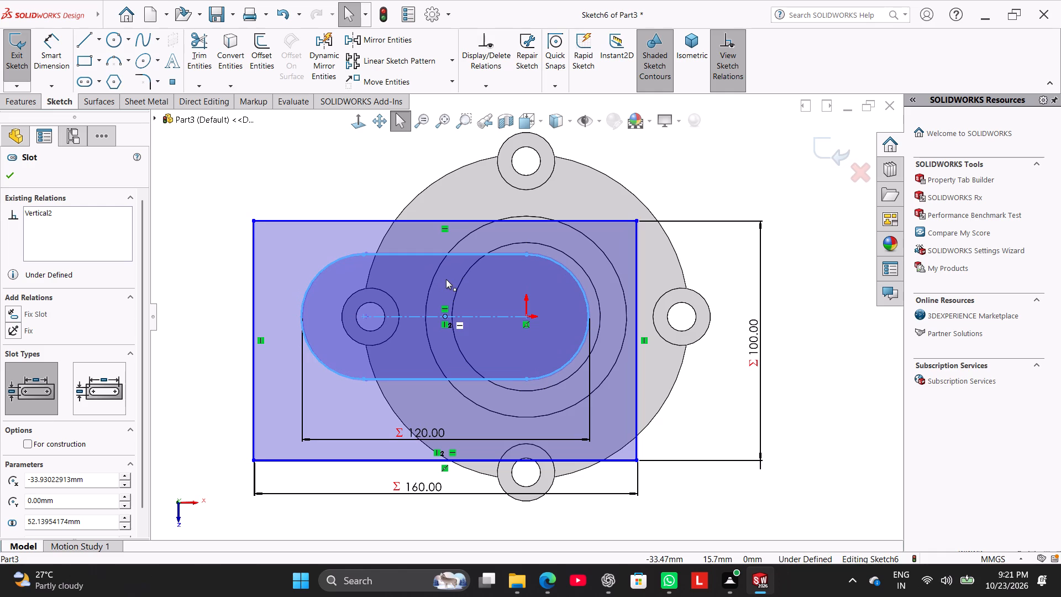
pyautogui.moveTo(446, 279); pyautogui.dragTo(428, 279)
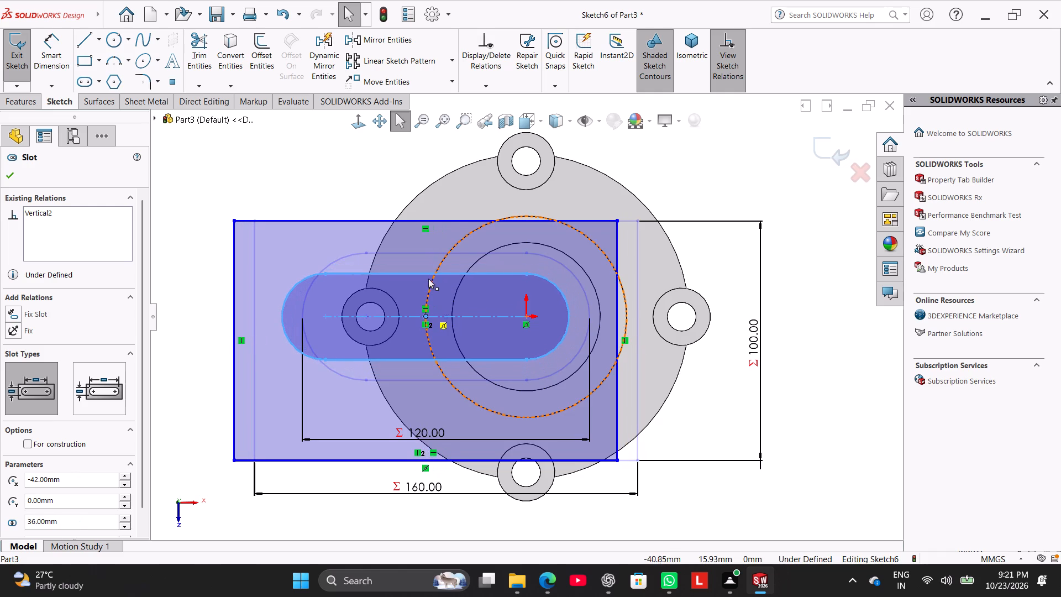
pyautogui.moveTo(428, 279); pyautogui.dragTo(438, 277)
pyautogui.click(314, 186)
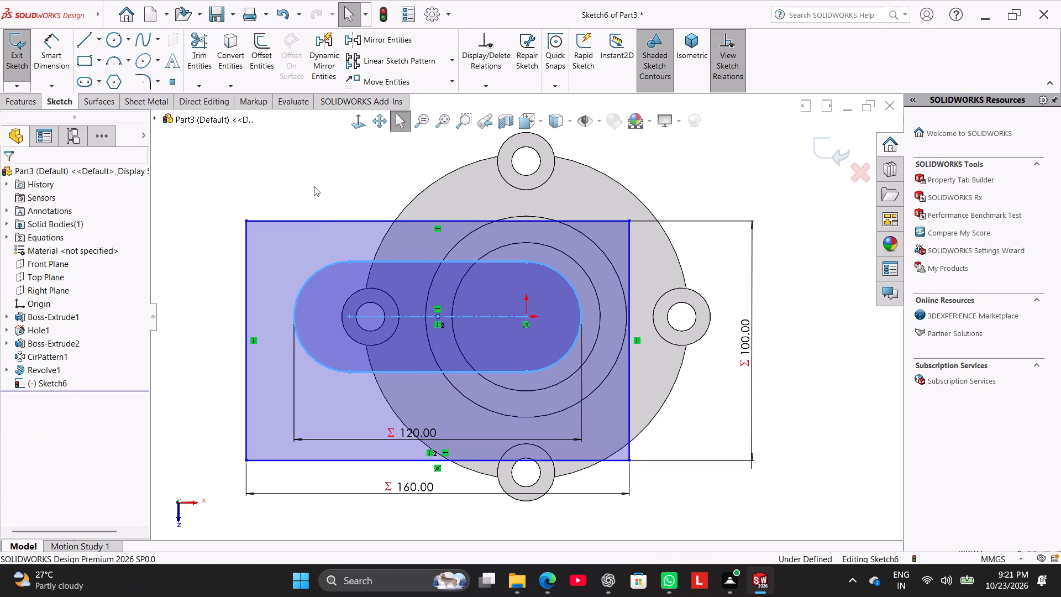
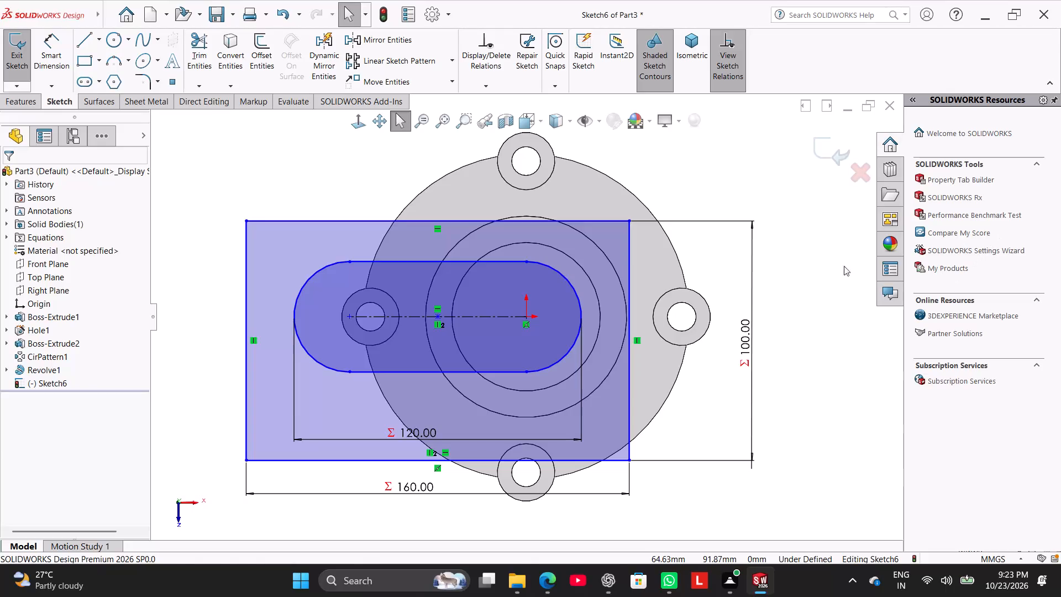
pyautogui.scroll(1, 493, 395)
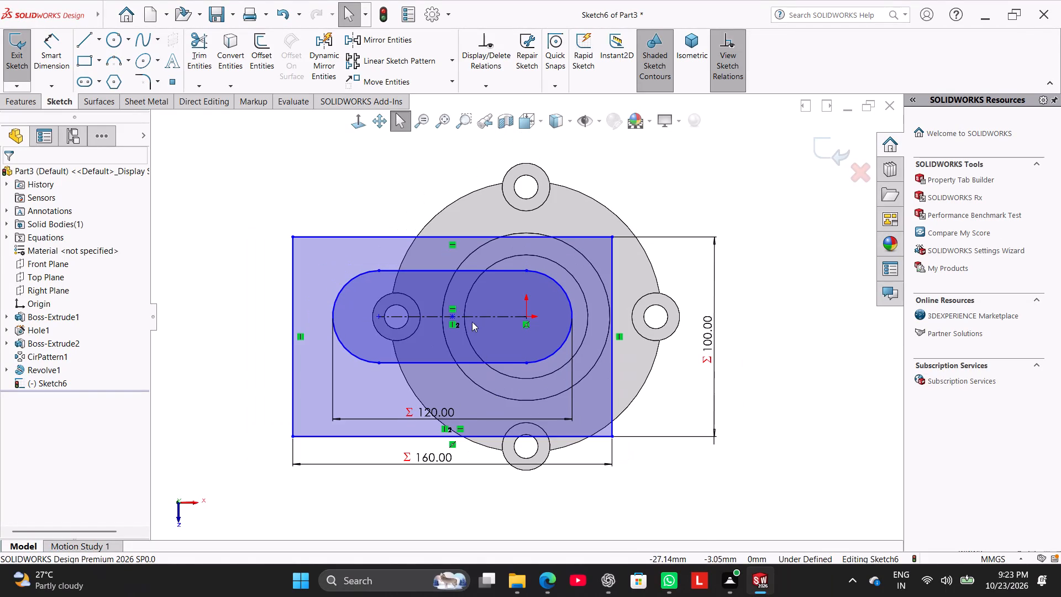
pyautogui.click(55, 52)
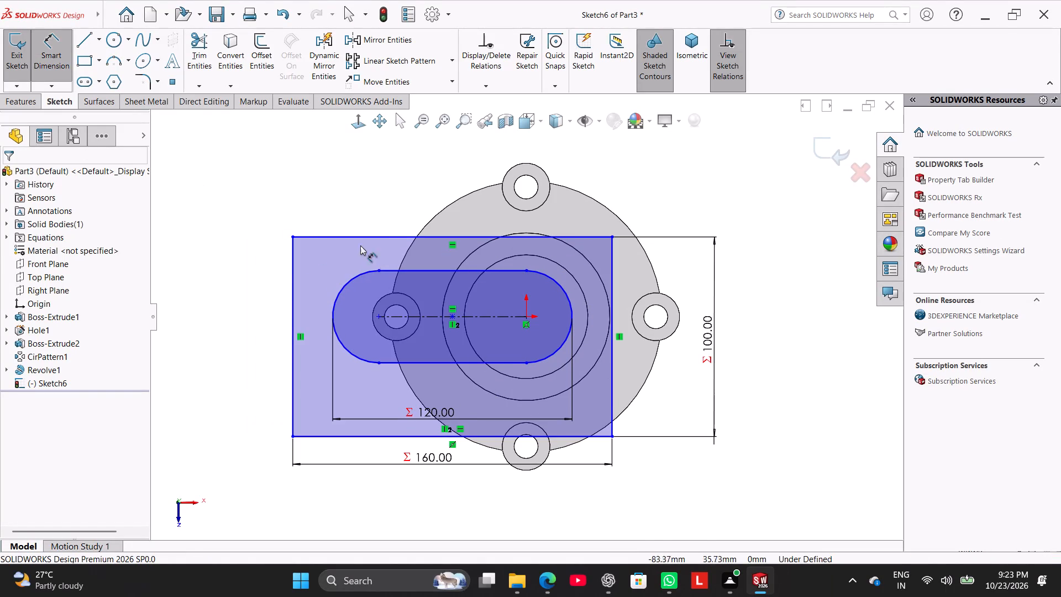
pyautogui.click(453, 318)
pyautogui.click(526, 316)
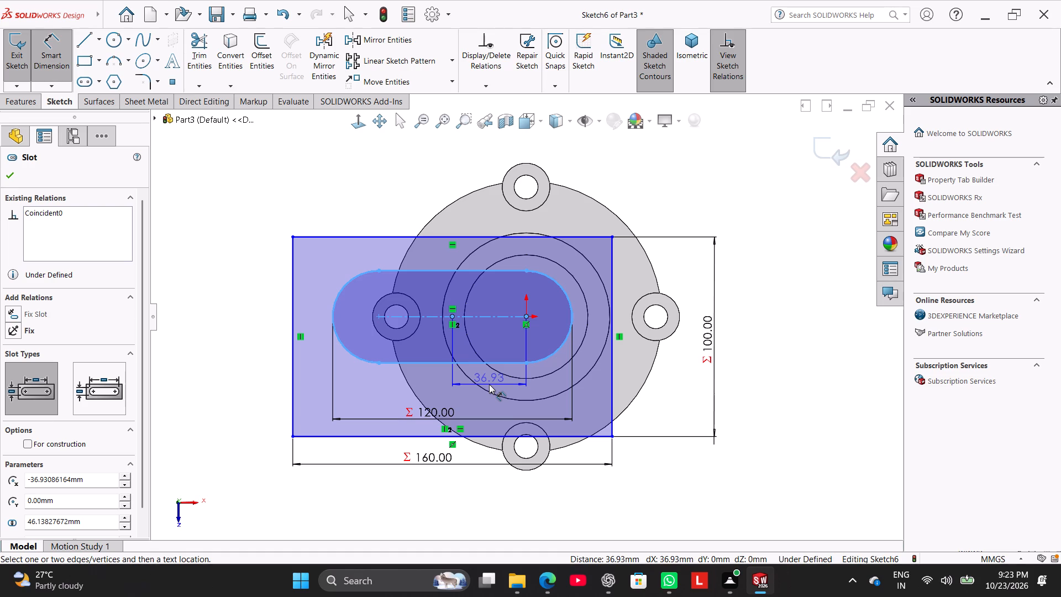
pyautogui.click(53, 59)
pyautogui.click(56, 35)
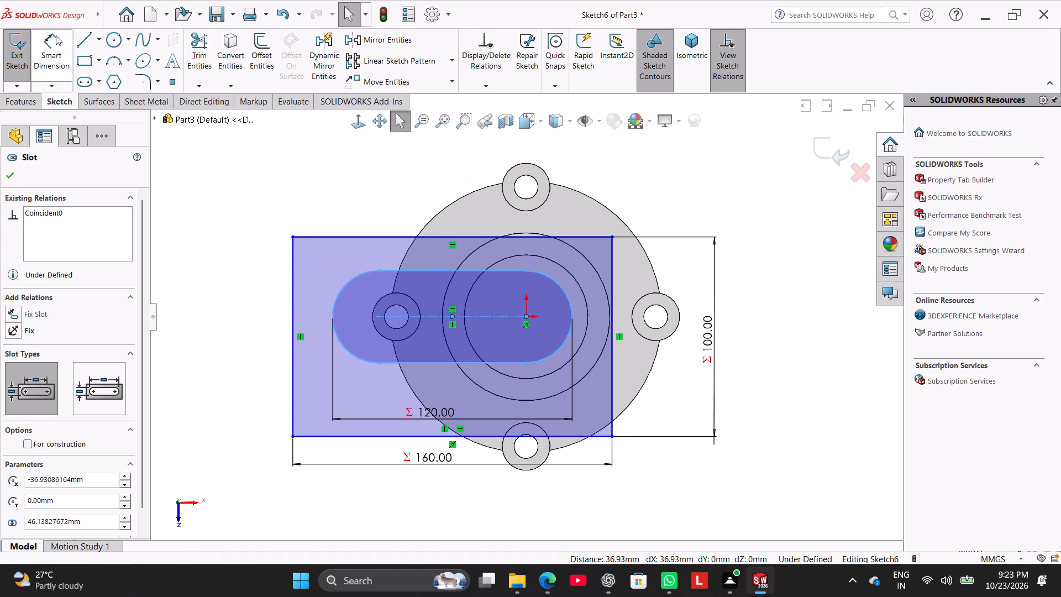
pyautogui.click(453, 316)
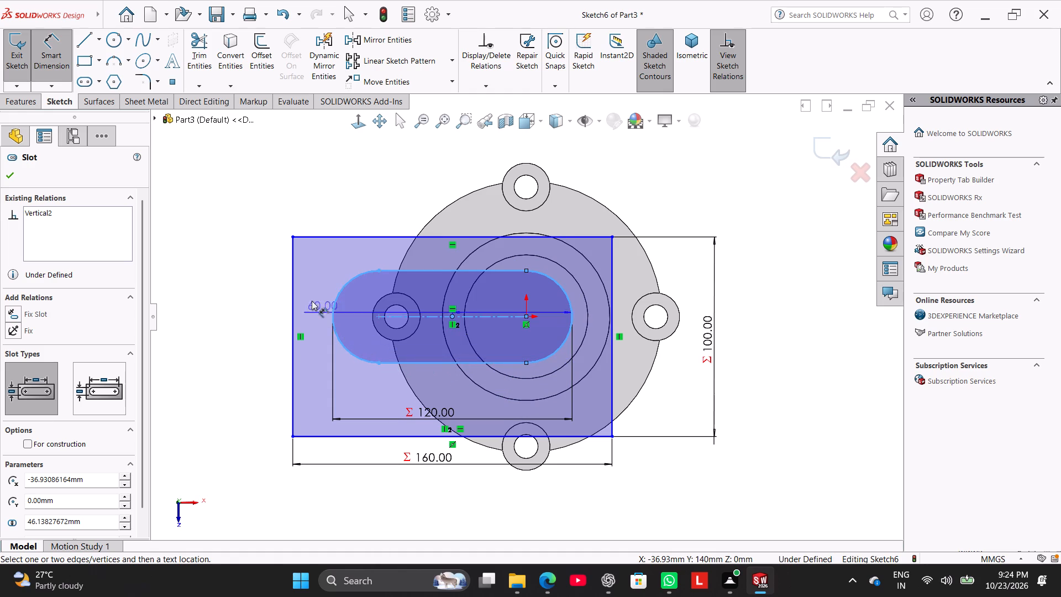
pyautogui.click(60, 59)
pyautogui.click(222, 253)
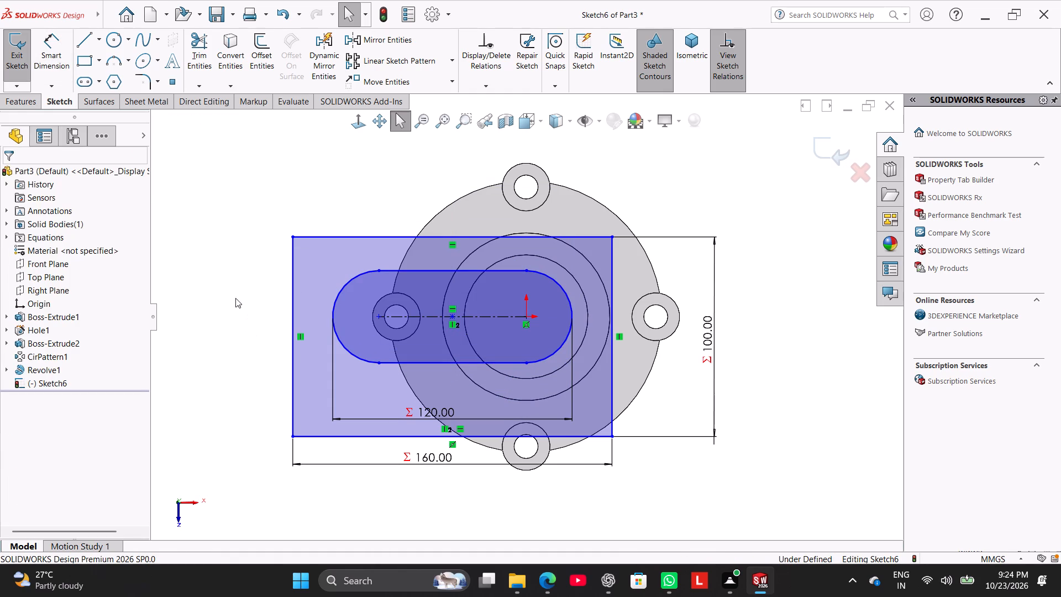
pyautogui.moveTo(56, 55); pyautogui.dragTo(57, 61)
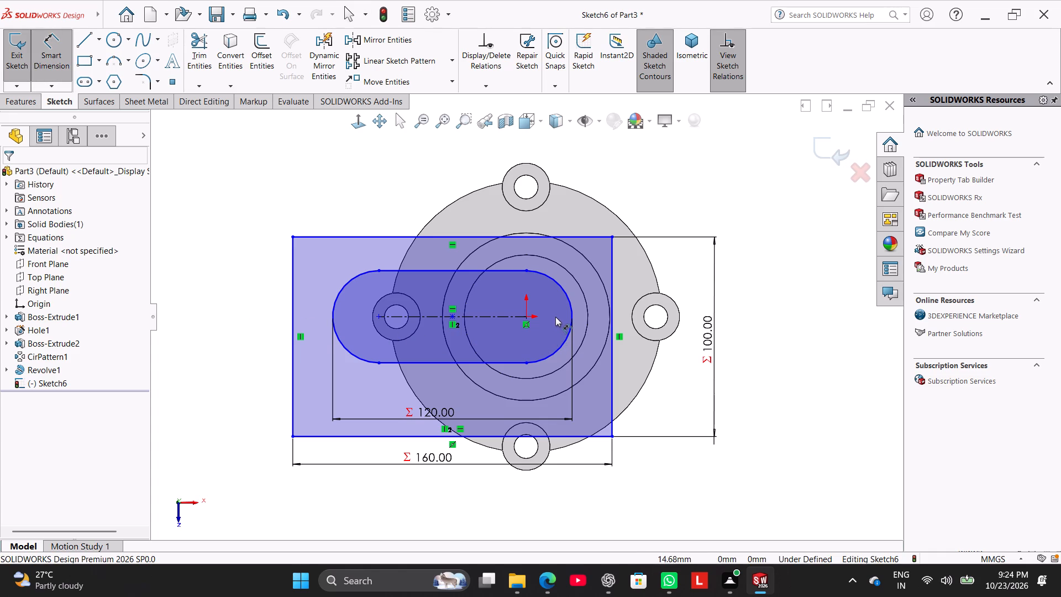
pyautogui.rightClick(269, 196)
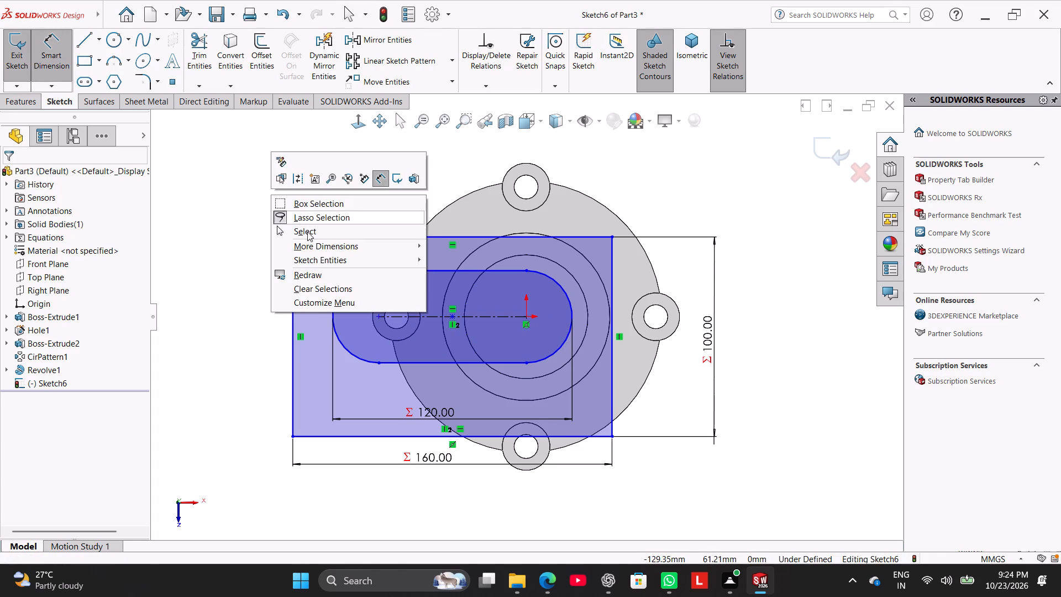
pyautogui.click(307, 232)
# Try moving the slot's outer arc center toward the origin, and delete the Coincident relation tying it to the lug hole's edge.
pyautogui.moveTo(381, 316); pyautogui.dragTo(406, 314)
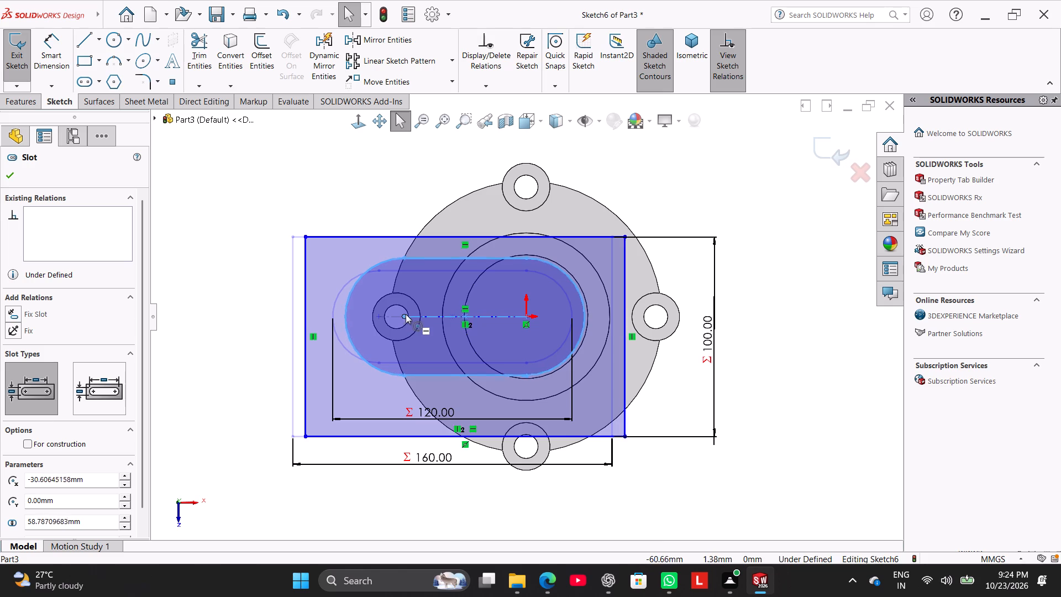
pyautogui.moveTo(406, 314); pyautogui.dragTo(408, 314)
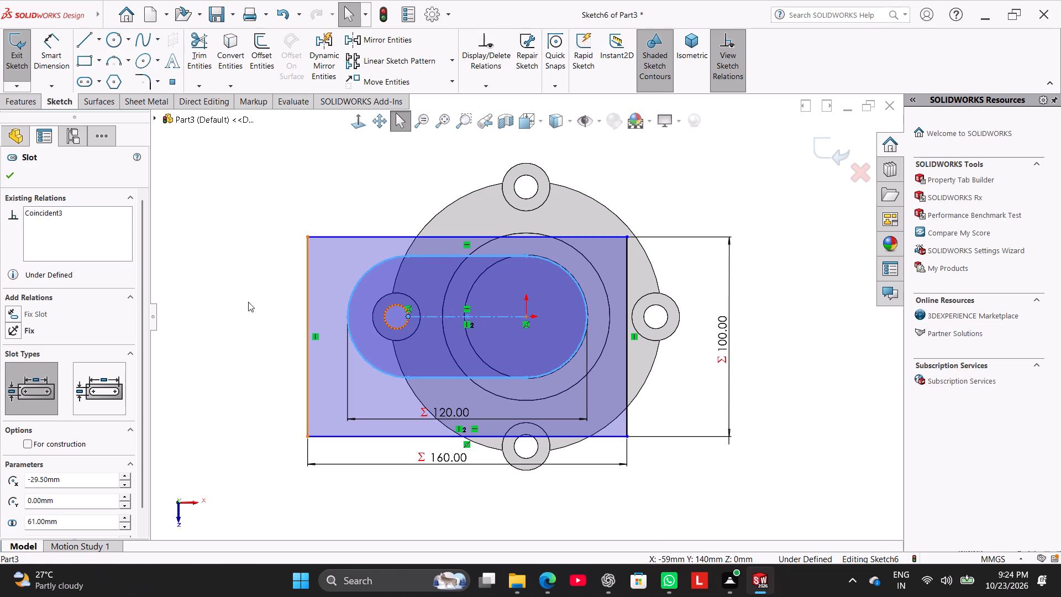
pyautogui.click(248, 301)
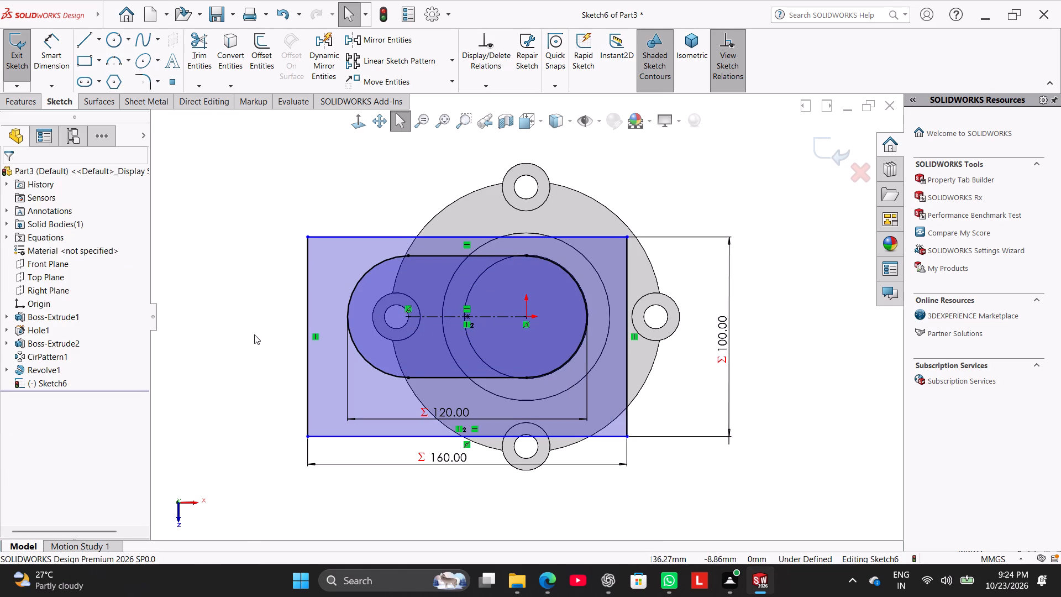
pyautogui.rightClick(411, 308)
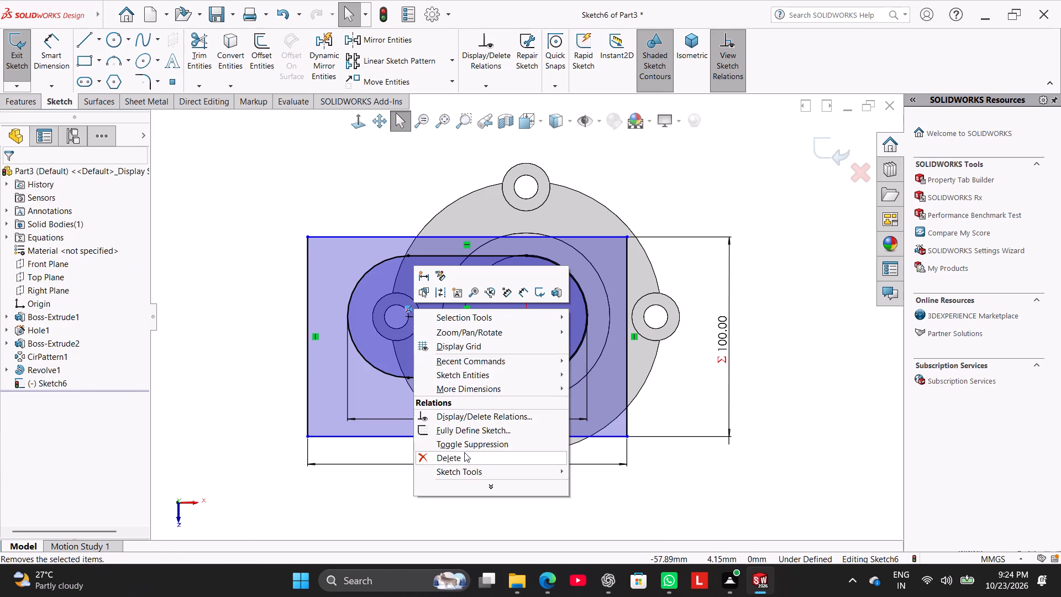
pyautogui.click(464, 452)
# Move the slot's outer arc center away from the origin, making the slot about 37 mm wide with its center about 42 mm from the origin.
pyautogui.moveTo(411, 315); pyautogui.dragTo(416, 317)
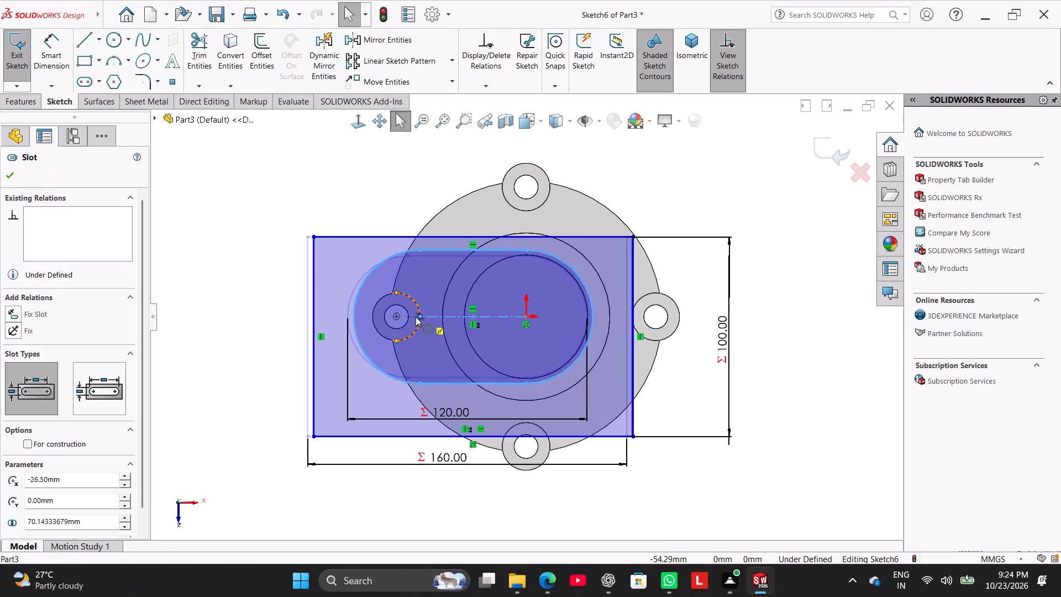
pyautogui.moveTo(416, 317); pyautogui.dragTo(360, 313)
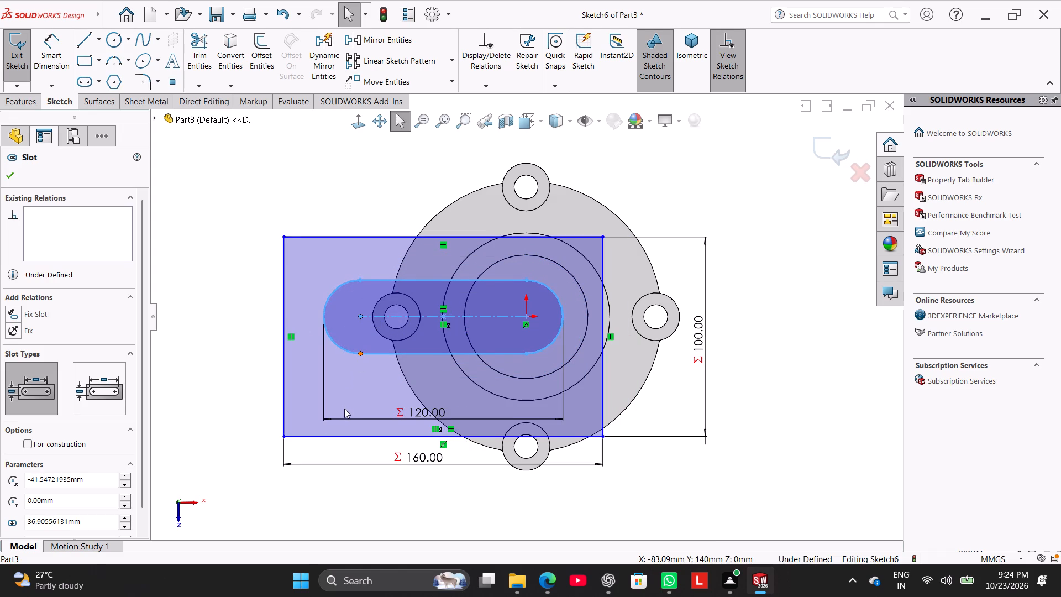
pyautogui.click(753, 176)
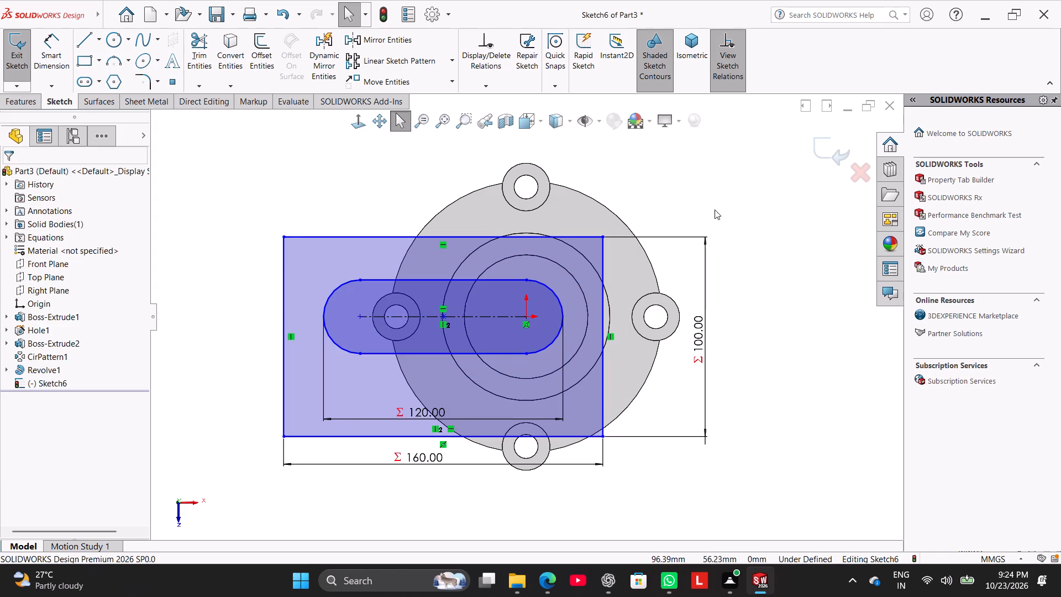
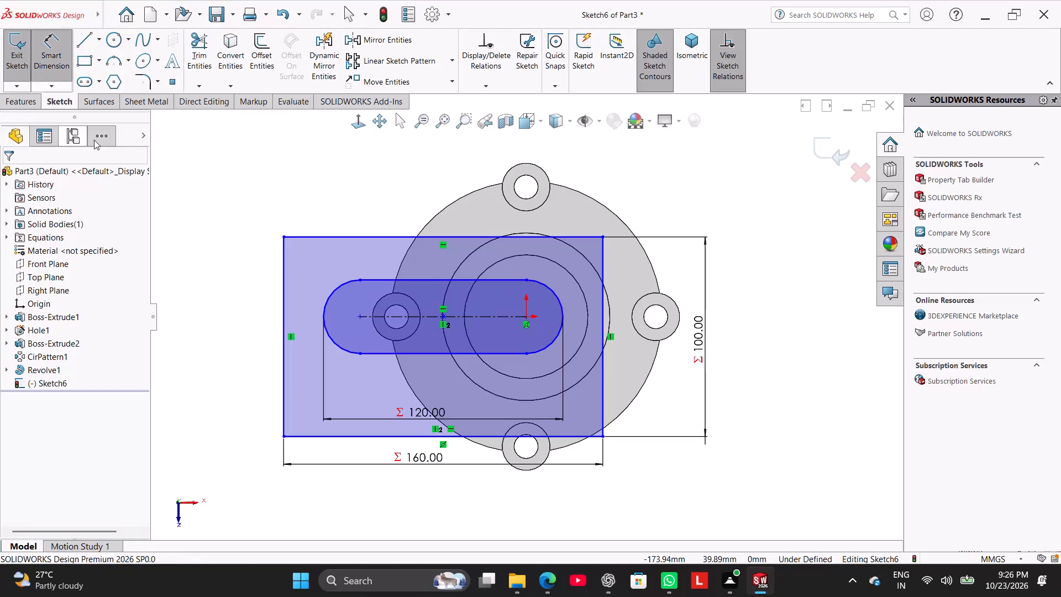
# Dimension the slot's center-to-center distance and set it to 70 mm.
pyautogui.click(412, 317)
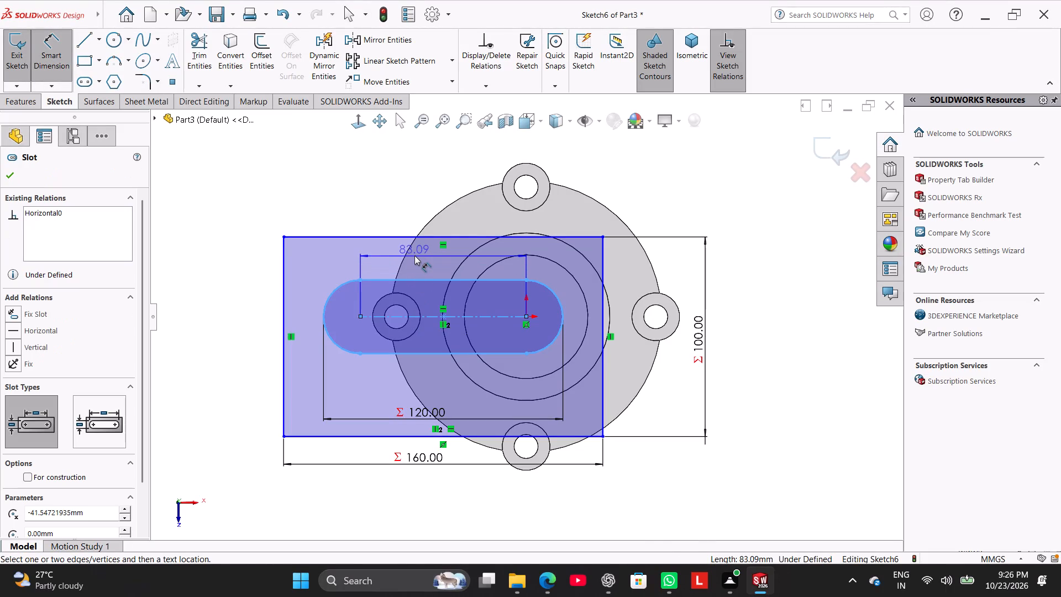
pyautogui.click(423, 187)
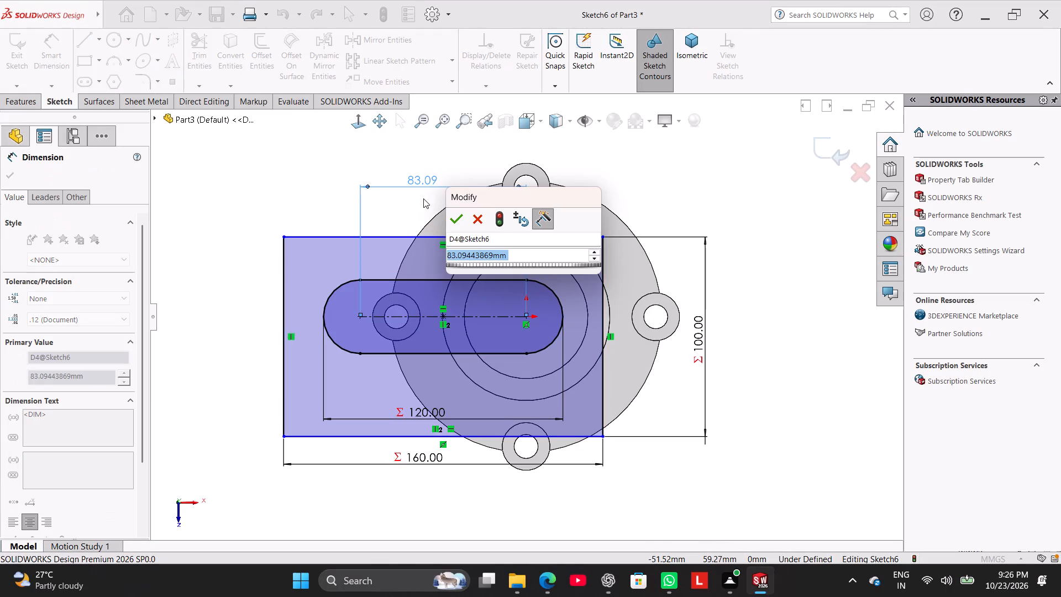
pyautogui.write('70')
pyautogui.press('Return')
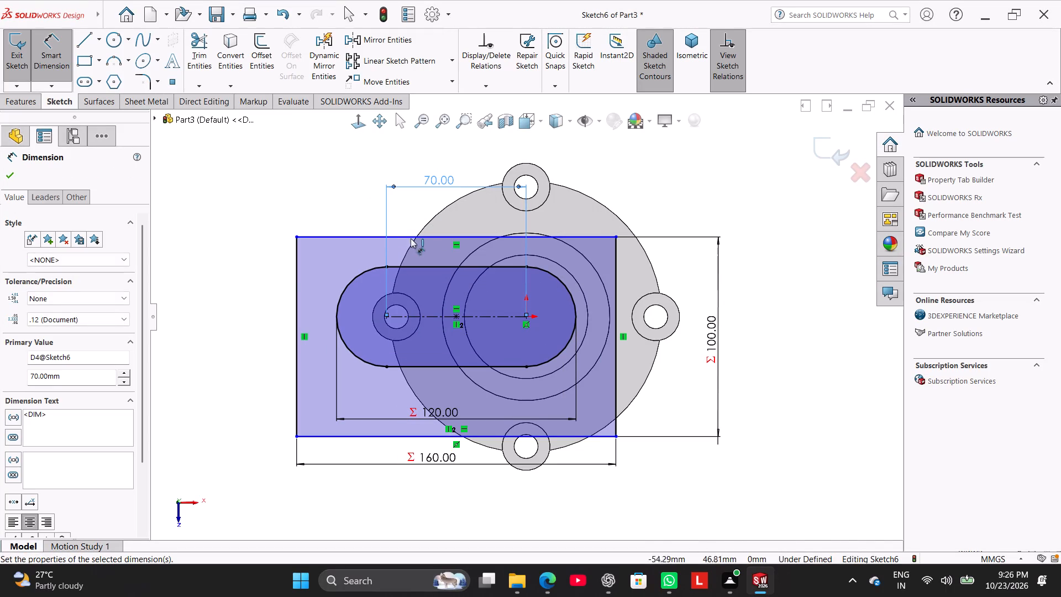
pyautogui.rightClick(229, 215)
pyautogui.click(255, 252)
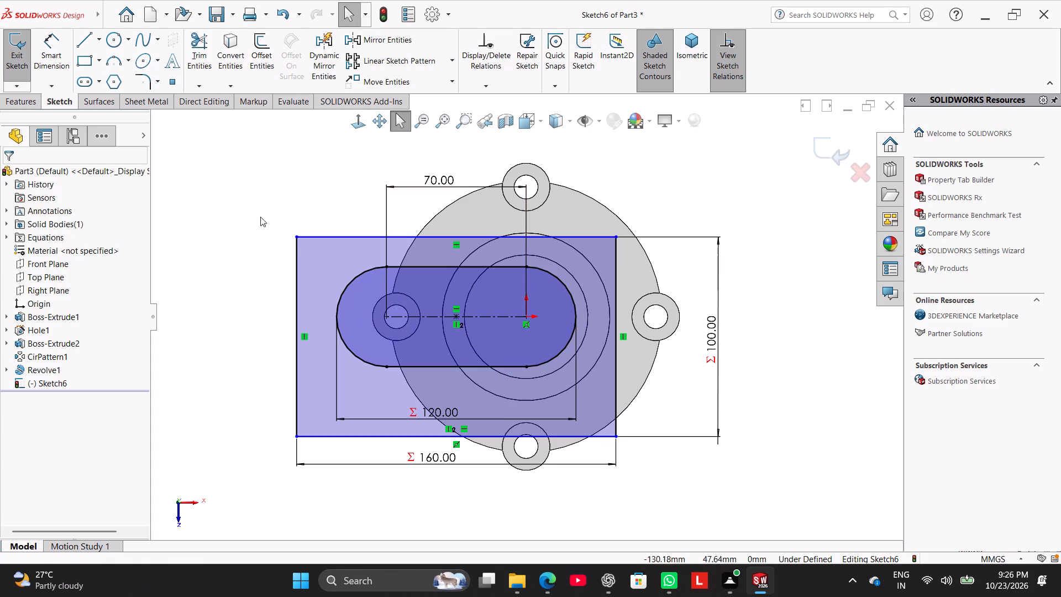
pyautogui.click(236, 182)
# Examine the rectangle-and-slot sketch against the stepped body and lugged base, from directly above and at an angle.
pyautogui.scroll(-5, 385, 311)
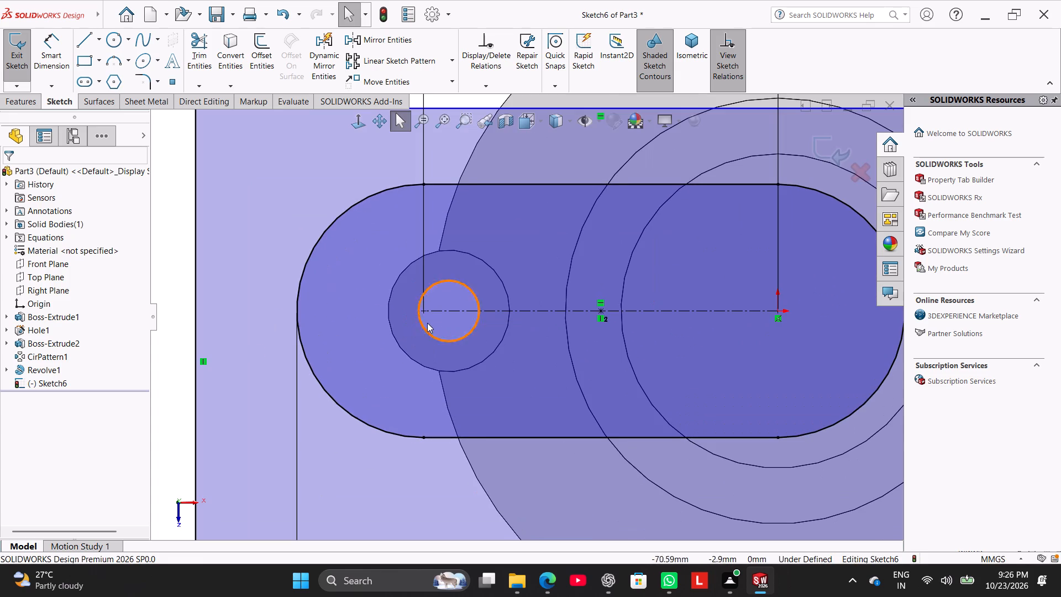
pyautogui.scroll(5, 439, 319)
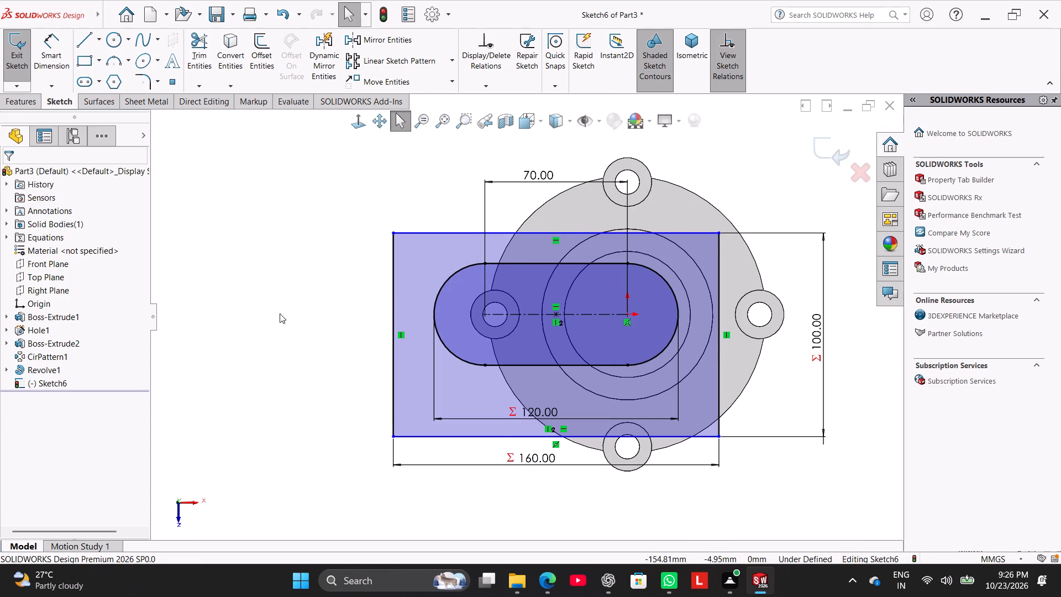
pyautogui.click(253, 302)
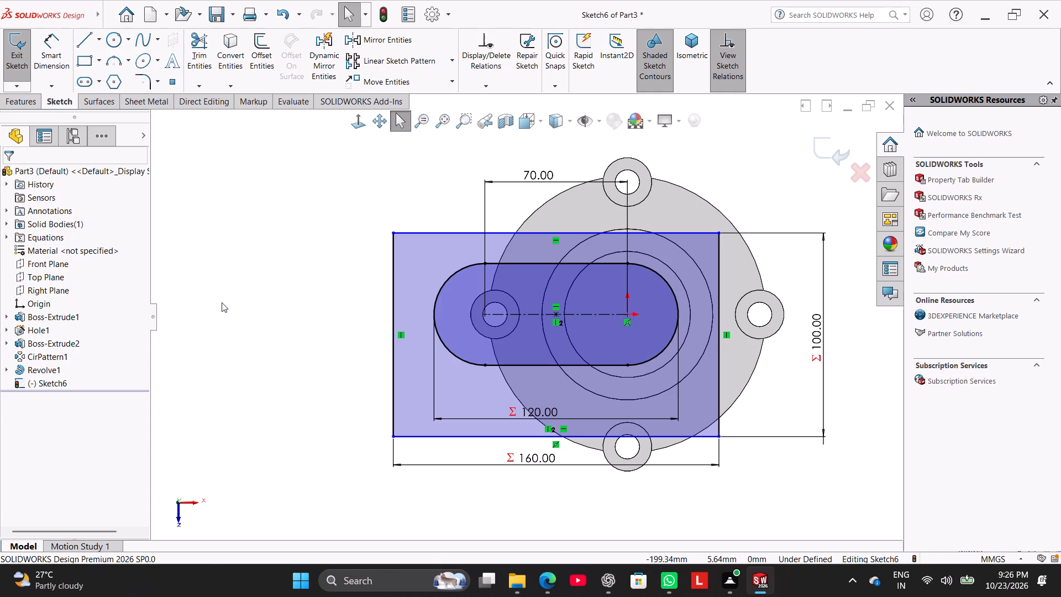
pyautogui.scroll(1, 321, 332)
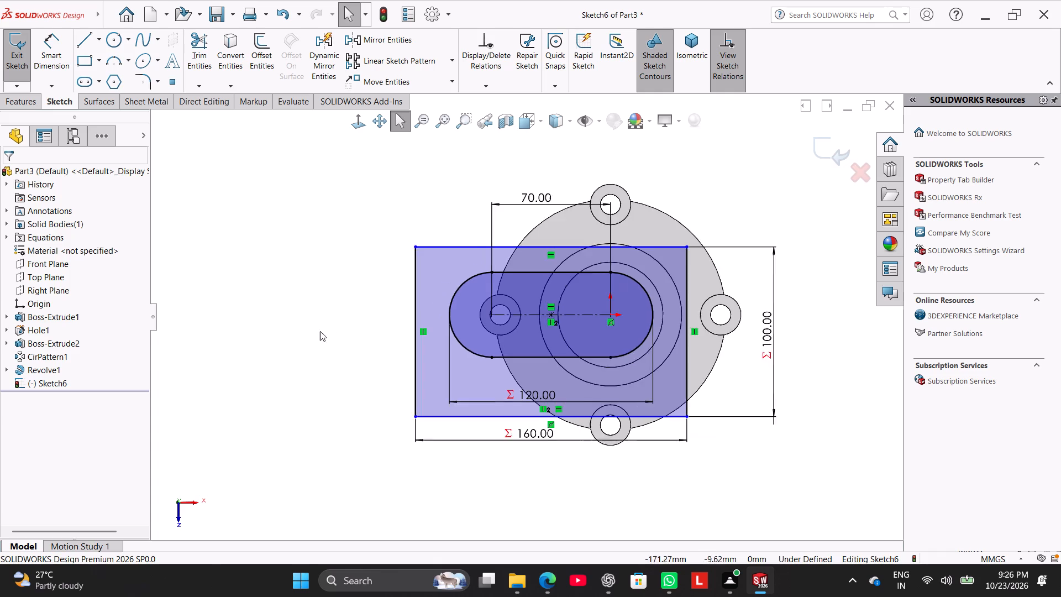
pyautogui.moveTo(318, 327); pyautogui.dragTo(311, 248, button='middle')
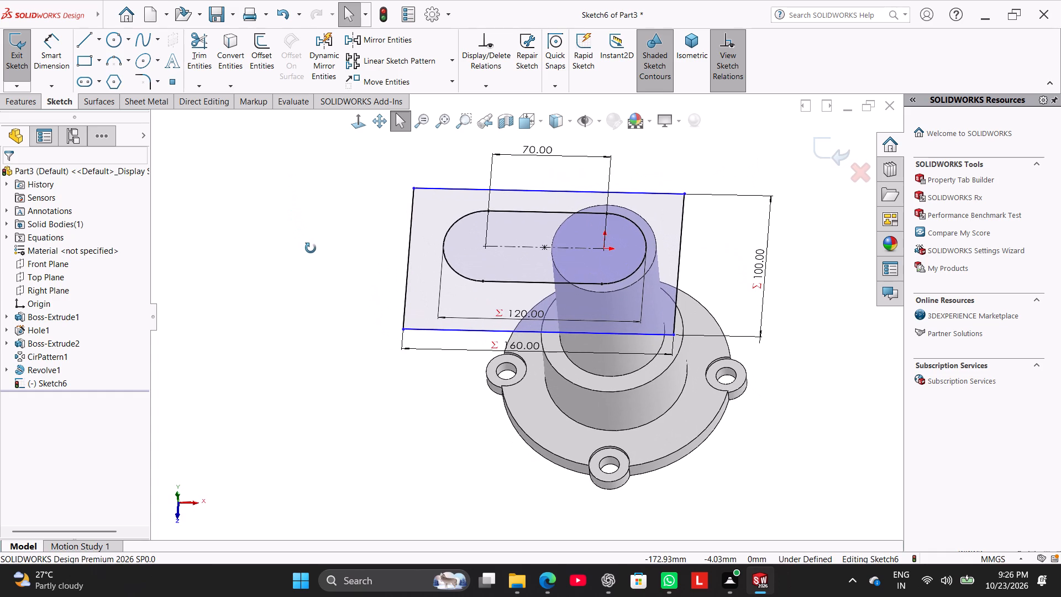
pyautogui.moveTo(311, 248); pyautogui.dragTo(311, 249, button='middle')
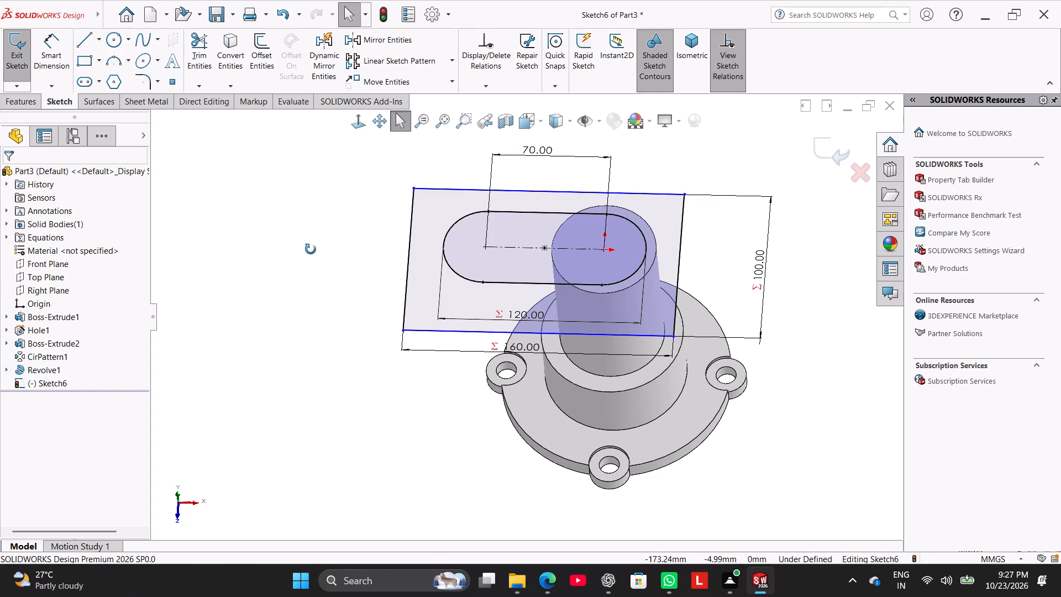
pyautogui.moveTo(311, 249); pyautogui.dragTo(317, 289, button='middle')
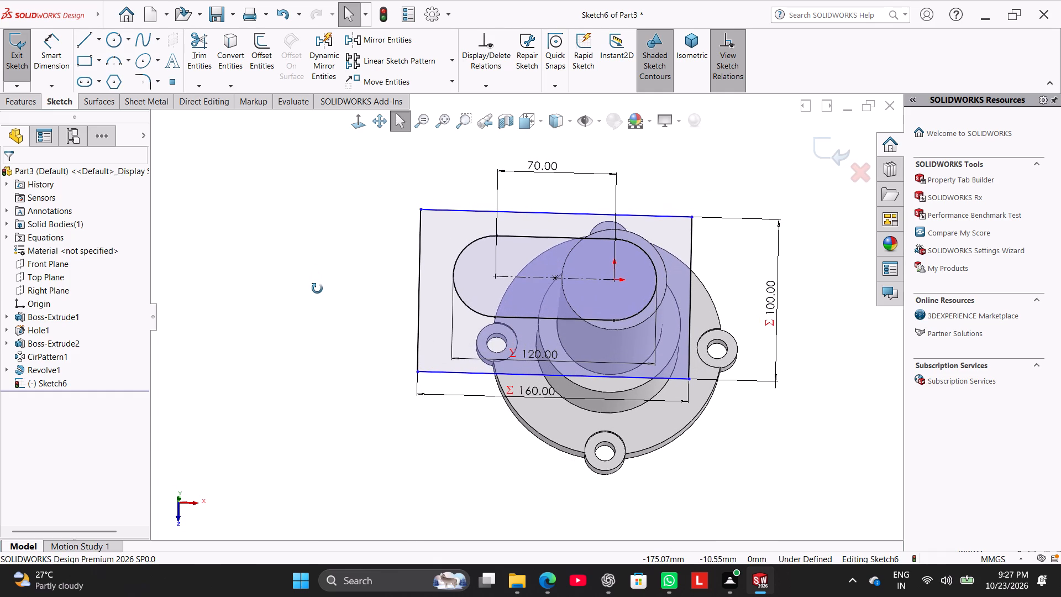
pyautogui.moveTo(317, 289); pyautogui.dragTo(317, 289, button='middle')
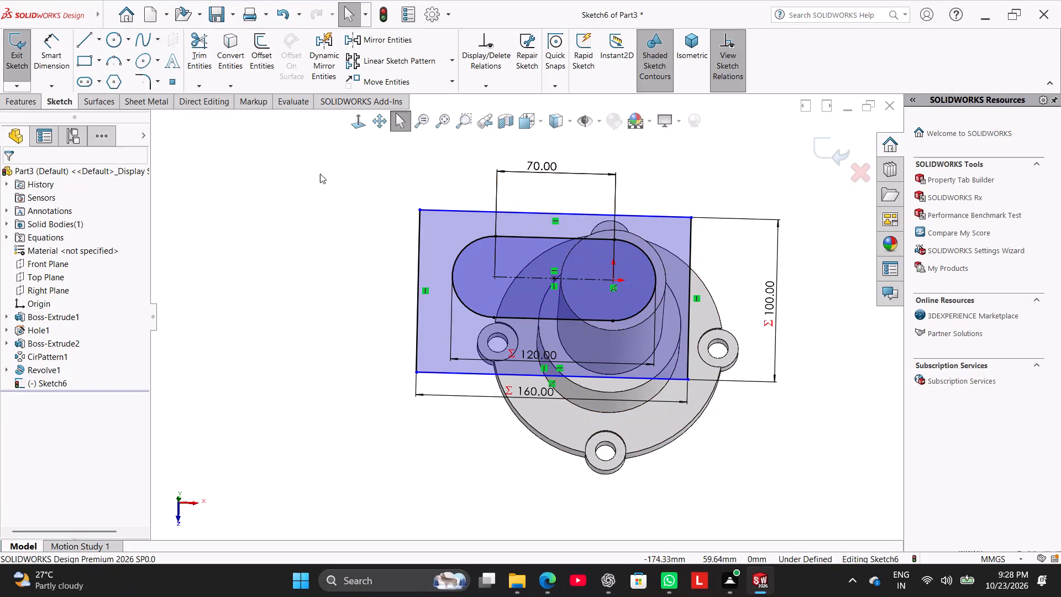
pyautogui.moveTo(358, 116); pyautogui.dragTo(358, 121)
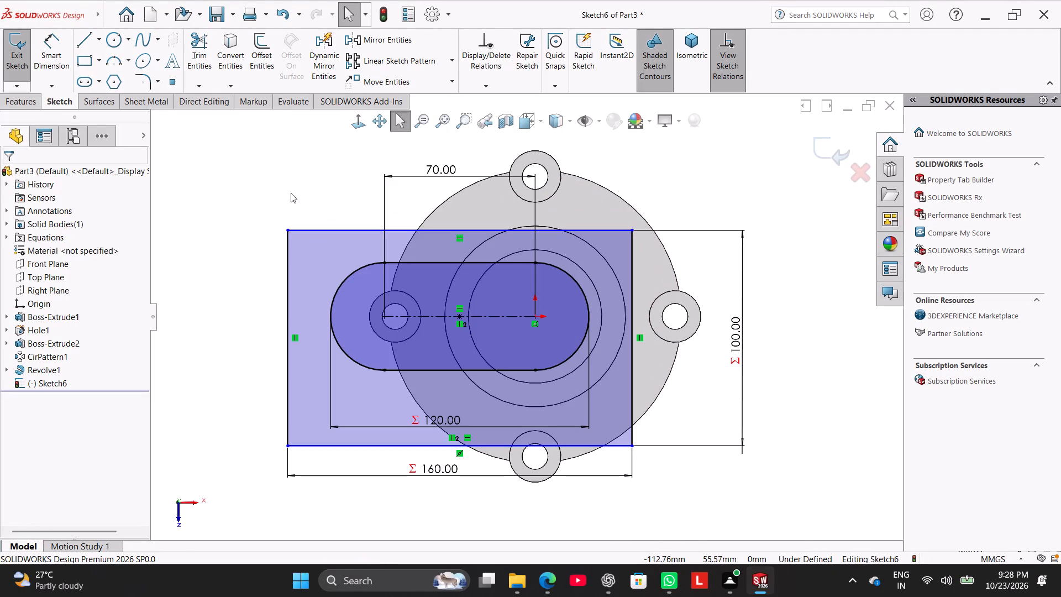
pyautogui.click(276, 167)
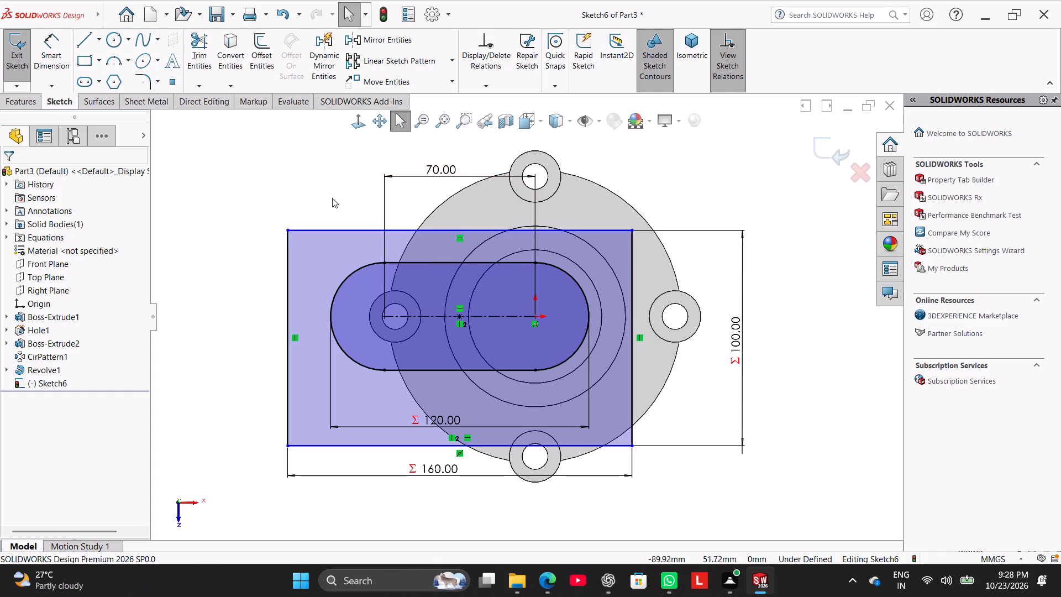
pyautogui.rightClick(300, 180)
pyautogui.click(282, 206)
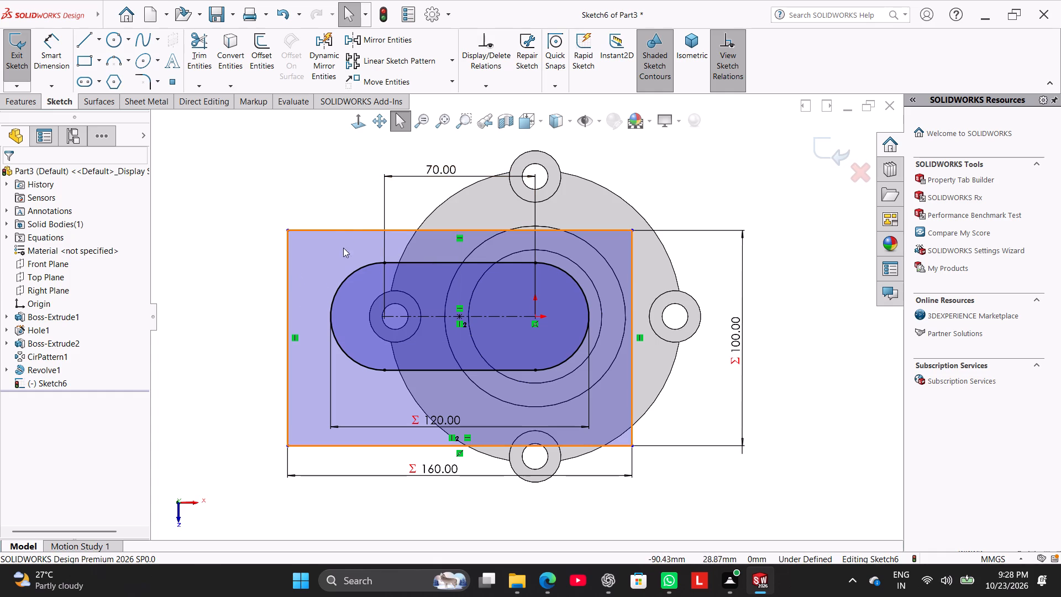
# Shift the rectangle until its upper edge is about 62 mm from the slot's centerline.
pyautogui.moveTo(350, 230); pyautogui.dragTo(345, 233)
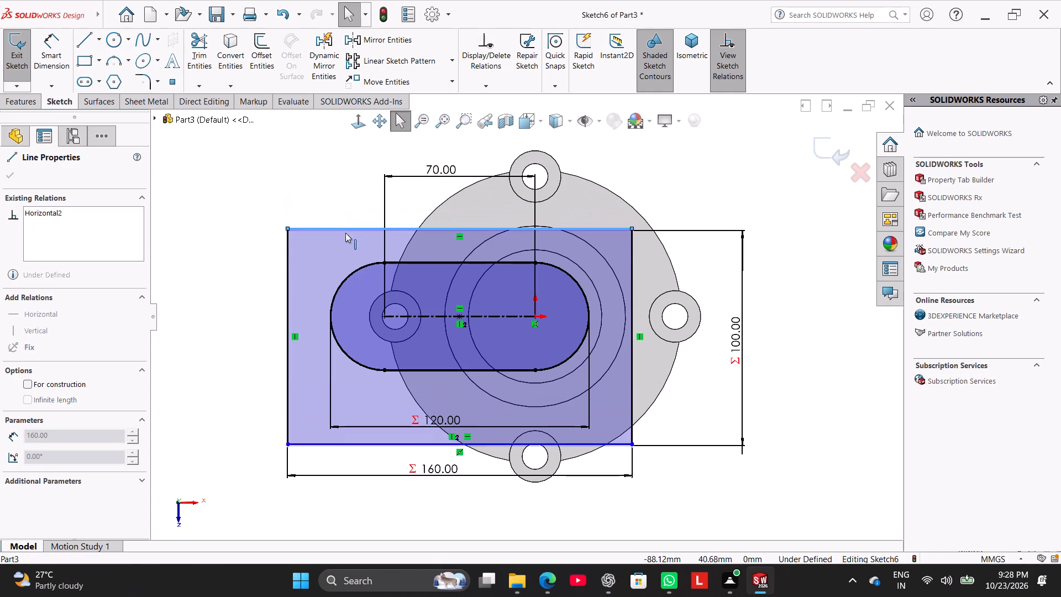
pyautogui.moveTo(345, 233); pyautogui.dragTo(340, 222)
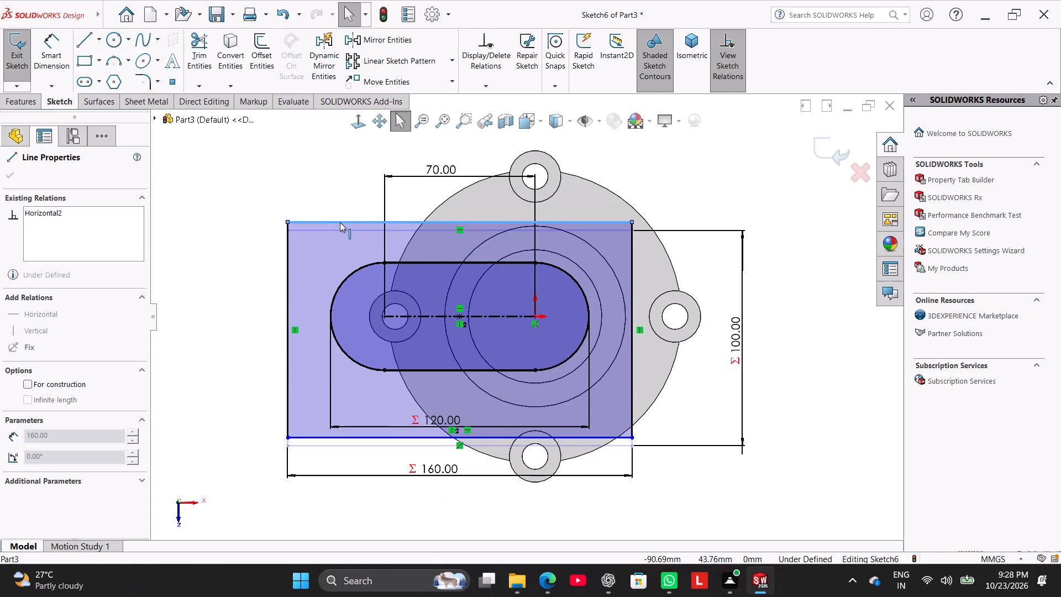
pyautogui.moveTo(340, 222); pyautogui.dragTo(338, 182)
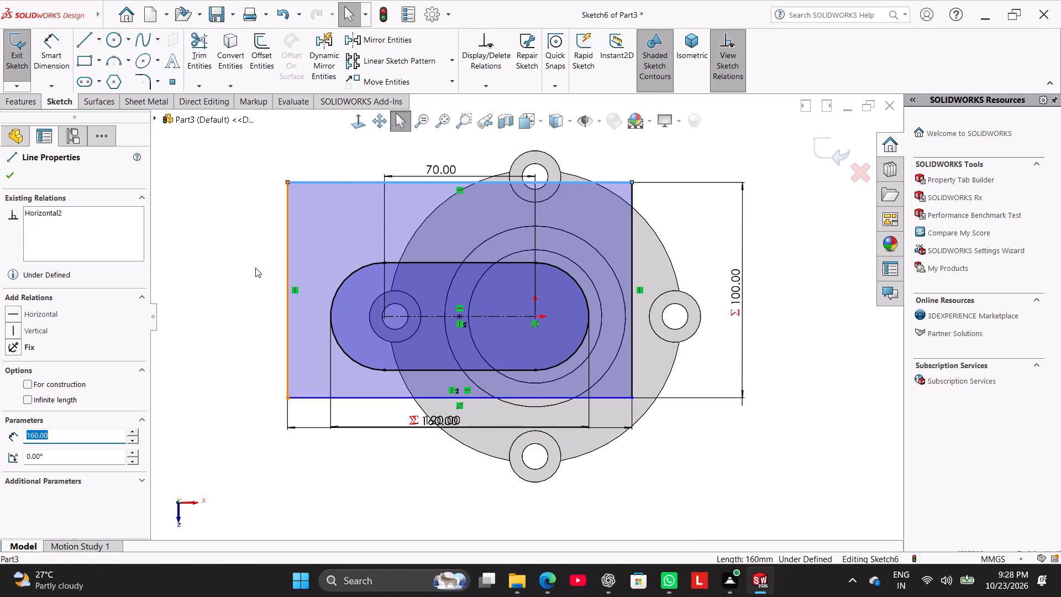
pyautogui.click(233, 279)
# Make the rectangle's two horizontal edges symmetric about the slot's centerline.
pyautogui.keyDown('ctrl'); pyautogui.click(430, 317); pyautogui.keyUp('ctrl')
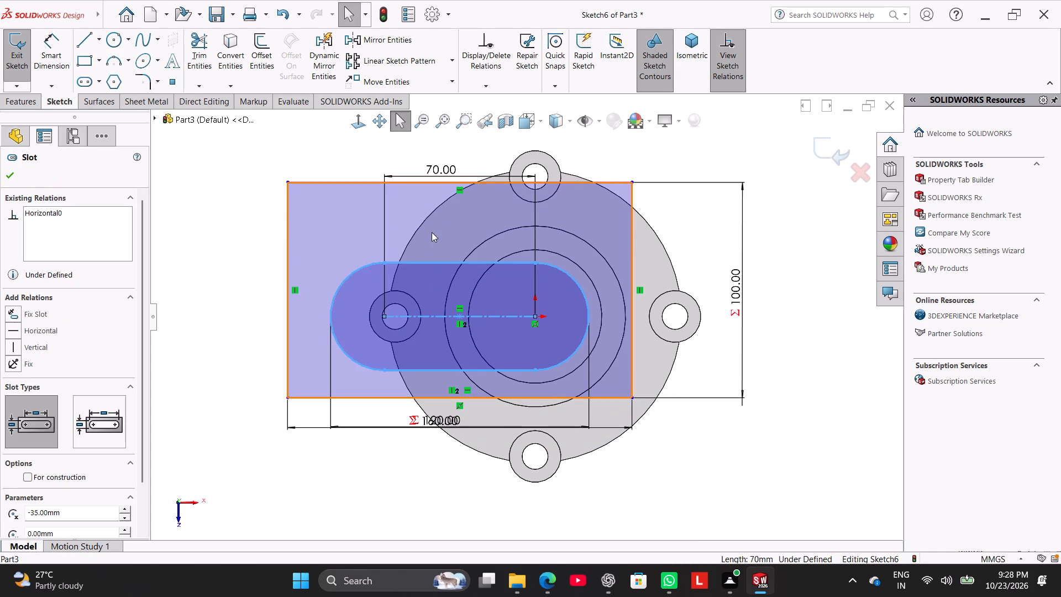
pyautogui.keyDown('ctrl'); pyautogui.click(430, 185); pyautogui.keyUp('ctrl')
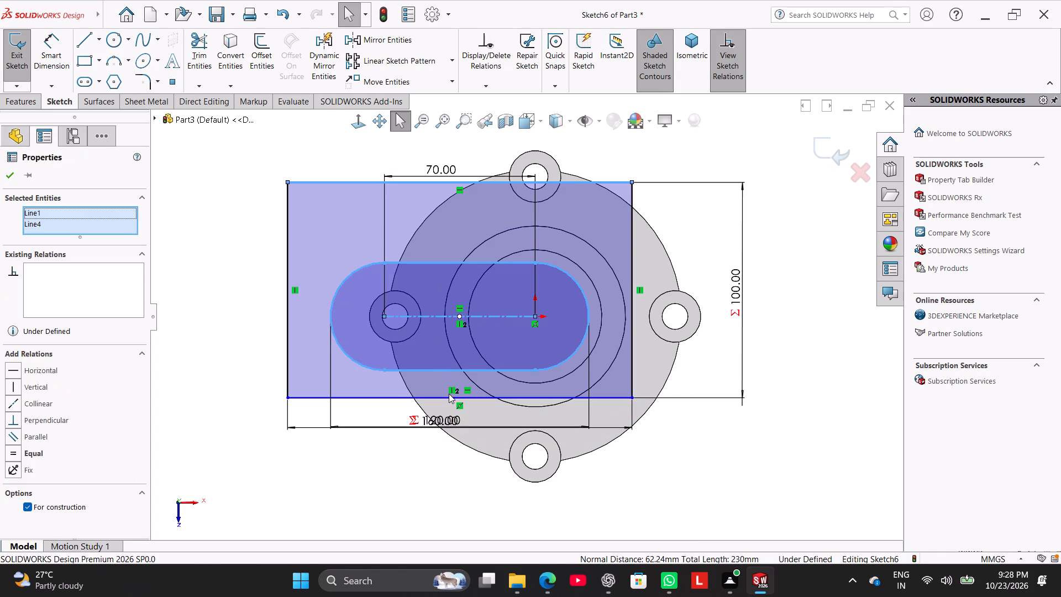
pyautogui.keyDown('ctrl'); pyautogui.click(449, 396); pyautogui.keyUp('ctrl')
pyautogui.click(35, 462)
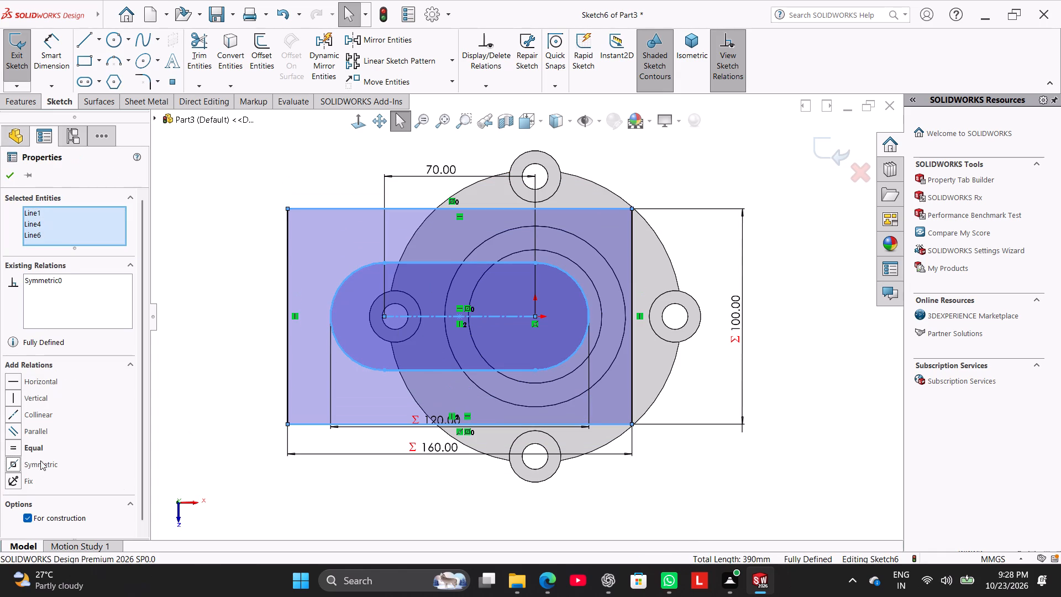
pyautogui.click(190, 338)
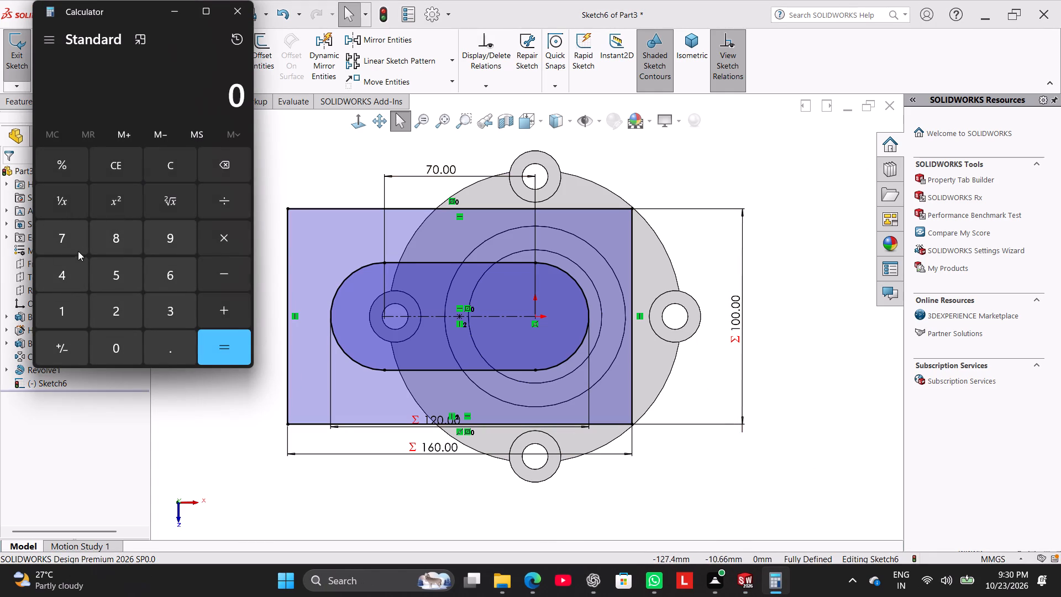
# Calculate 78 ÷ 2 in the Calculator.
pyautogui.click(75, 244)
pyautogui.click(120, 248)
pyautogui.click(236, 201)
pyautogui.click(130, 312)
pyautogui.click(209, 353)
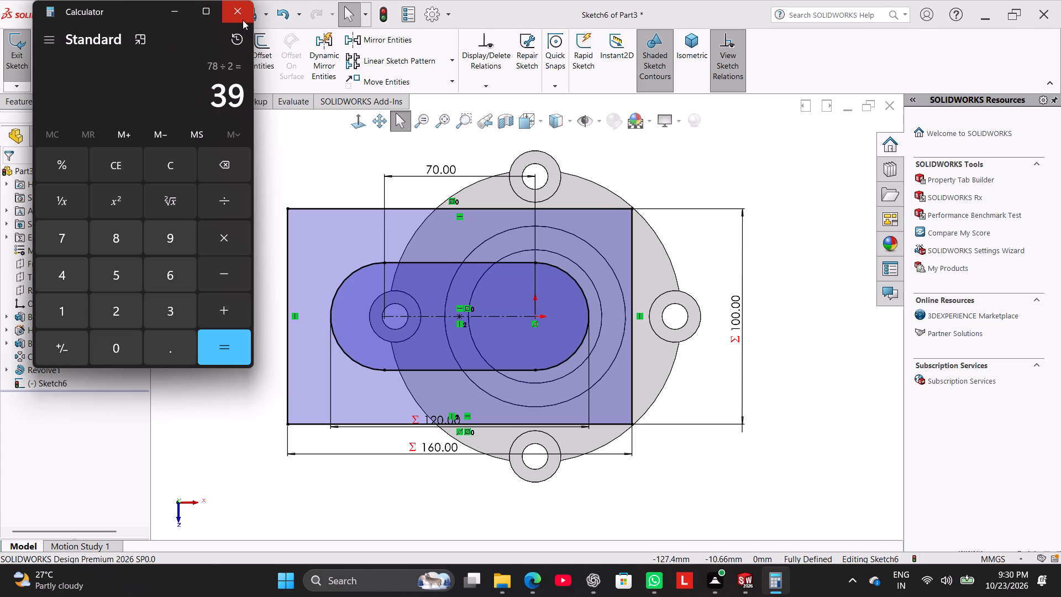
# Calculate 72 ÷ 2 + 6 in the Calculator and close it.
pyautogui.click(235, 166)
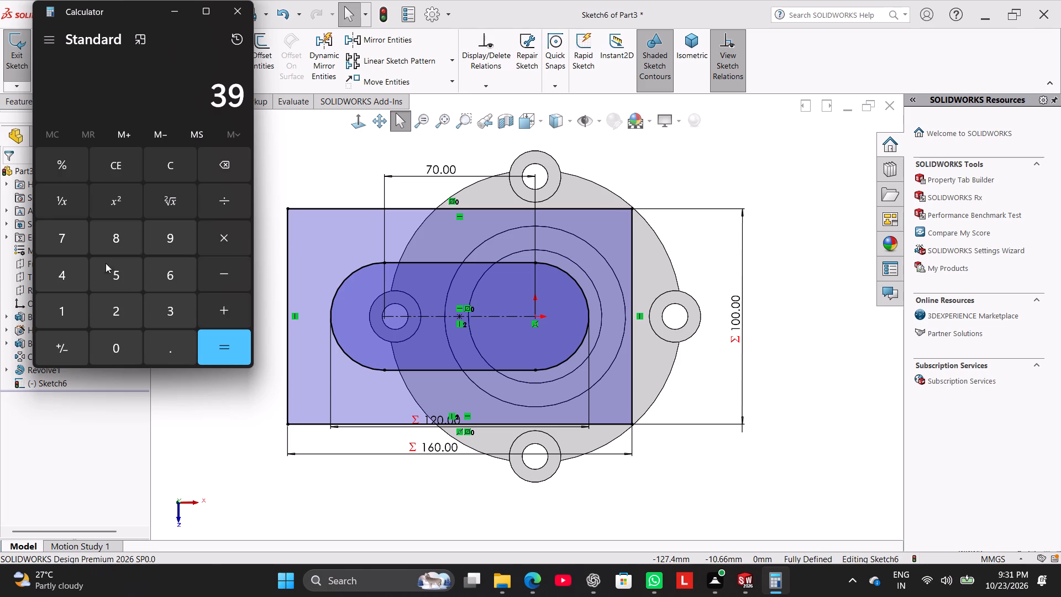
pyautogui.click(69, 238)
pyautogui.click(100, 302)
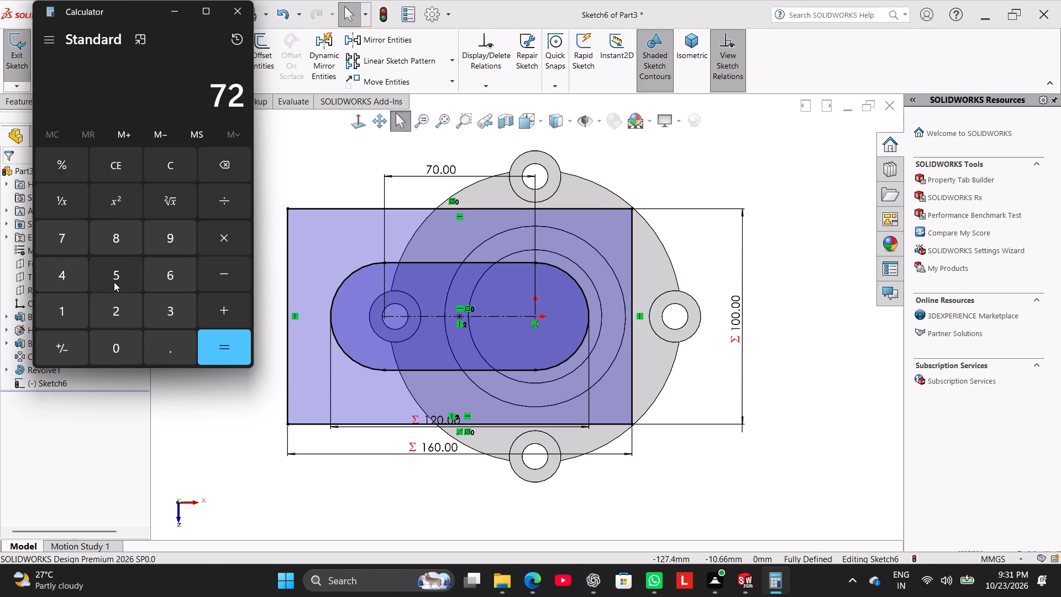
pyautogui.click(224, 196)
pyautogui.click(127, 311)
pyautogui.click(219, 343)
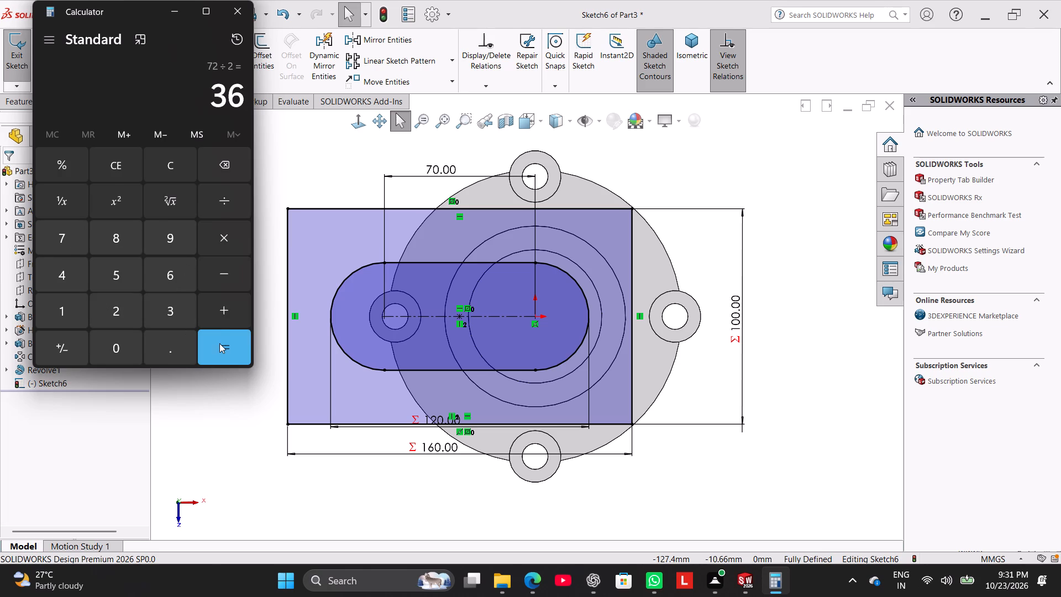
pyautogui.click(230, 313)
pyautogui.click(183, 275)
pyautogui.click(226, 344)
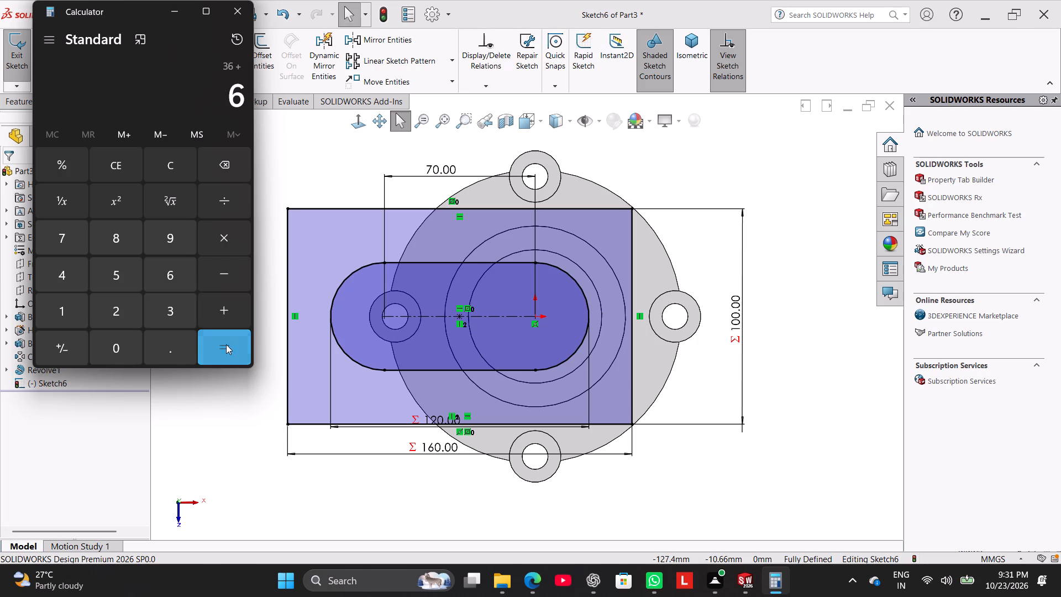
pyautogui.click(245, 12)
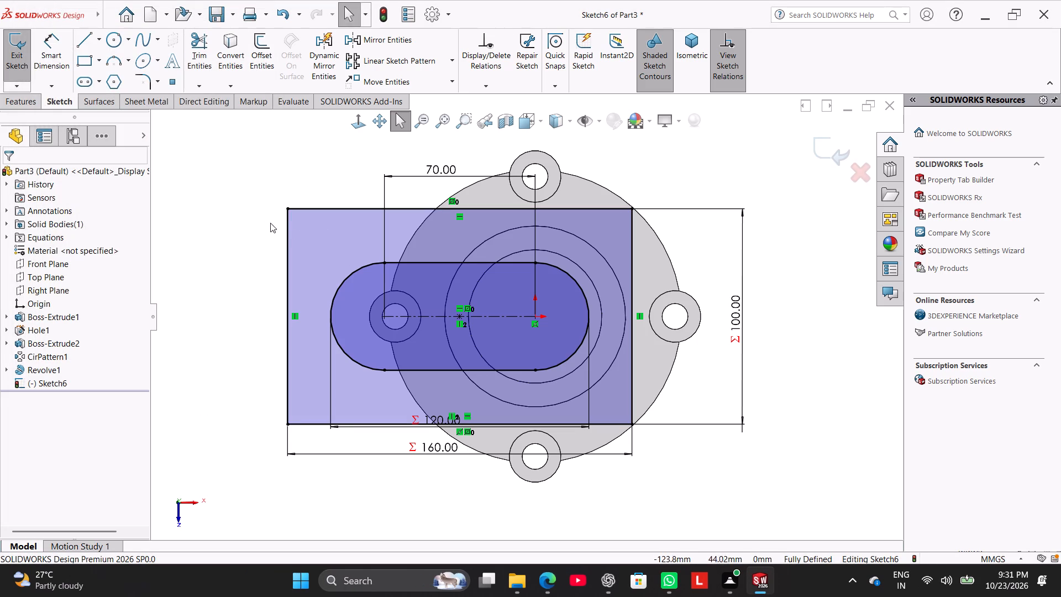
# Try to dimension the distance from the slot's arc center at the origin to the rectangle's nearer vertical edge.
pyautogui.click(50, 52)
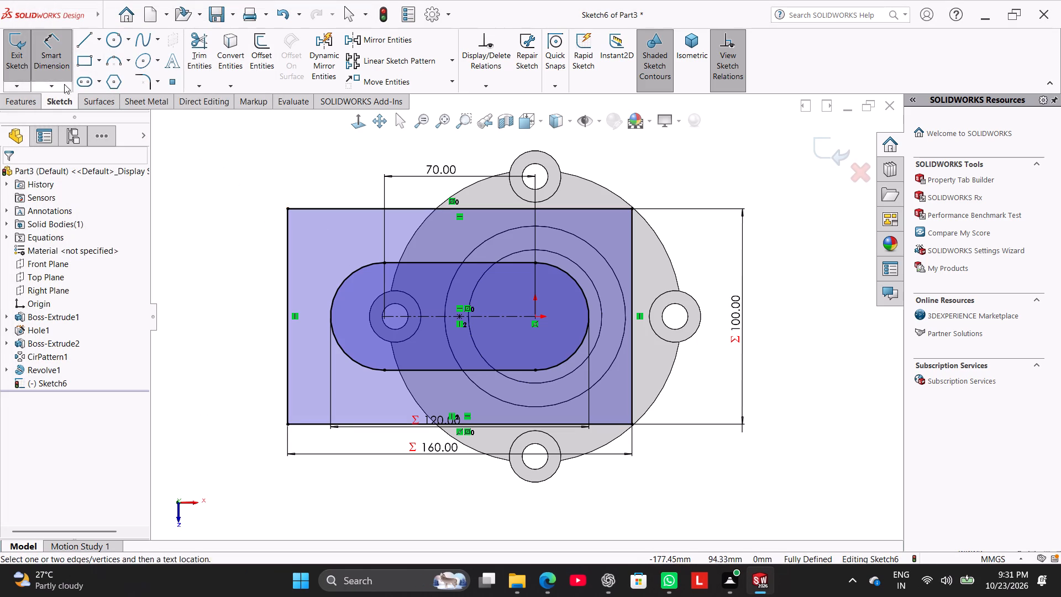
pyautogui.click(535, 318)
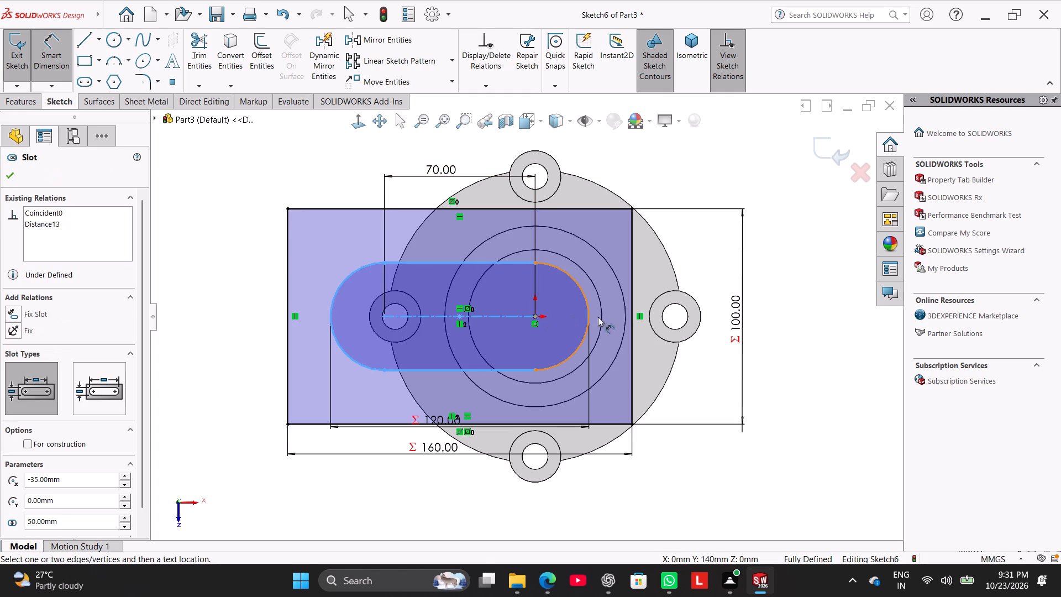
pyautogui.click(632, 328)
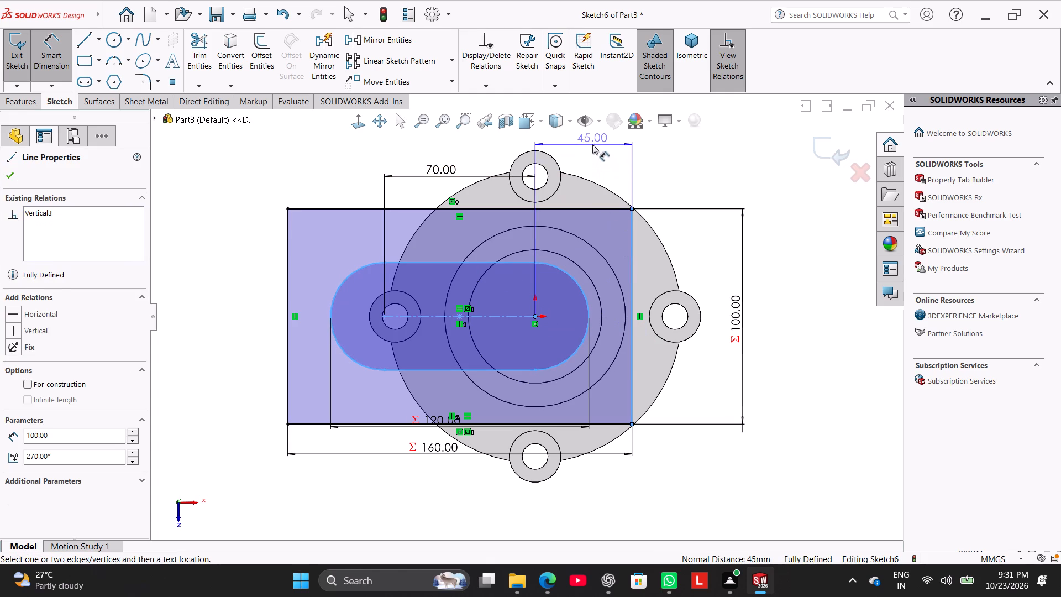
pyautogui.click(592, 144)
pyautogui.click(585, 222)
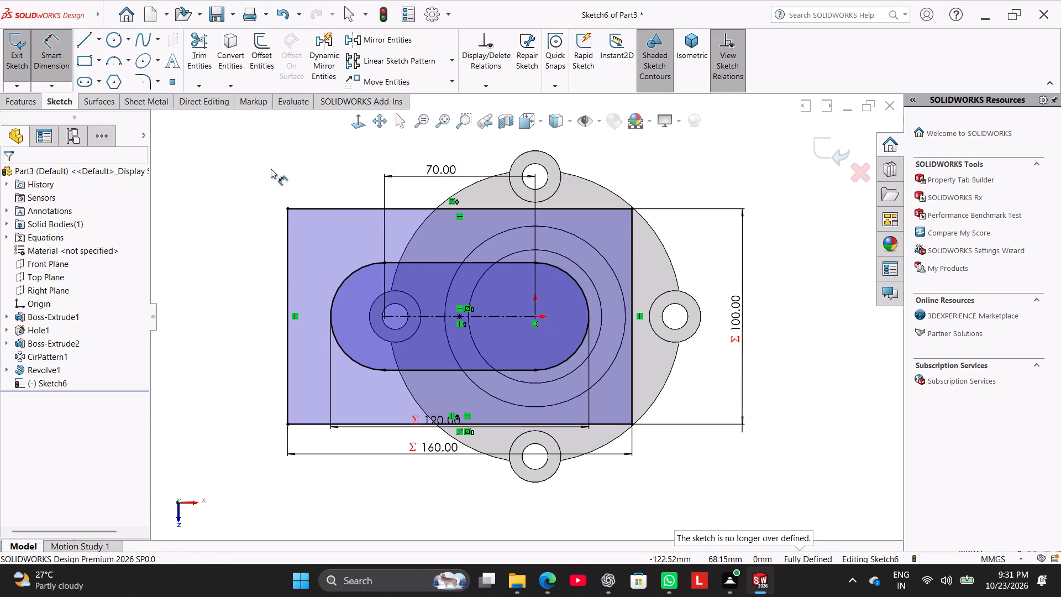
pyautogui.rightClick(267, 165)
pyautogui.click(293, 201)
# Delete the 70 mm dimension between the slot's two arc centers.
pyautogui.rightClick(439, 172)
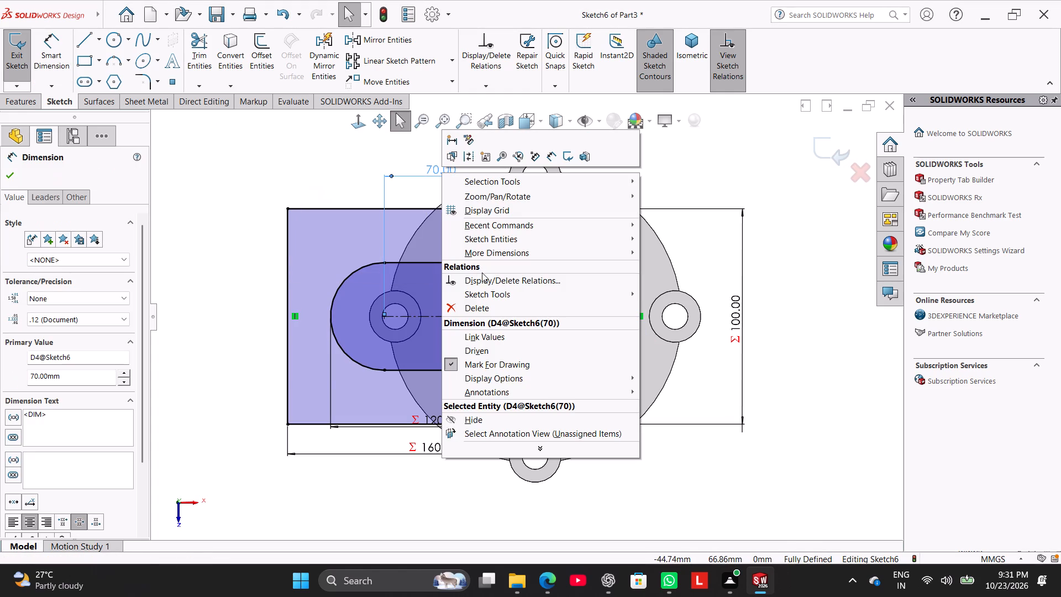
pyautogui.click(500, 305)
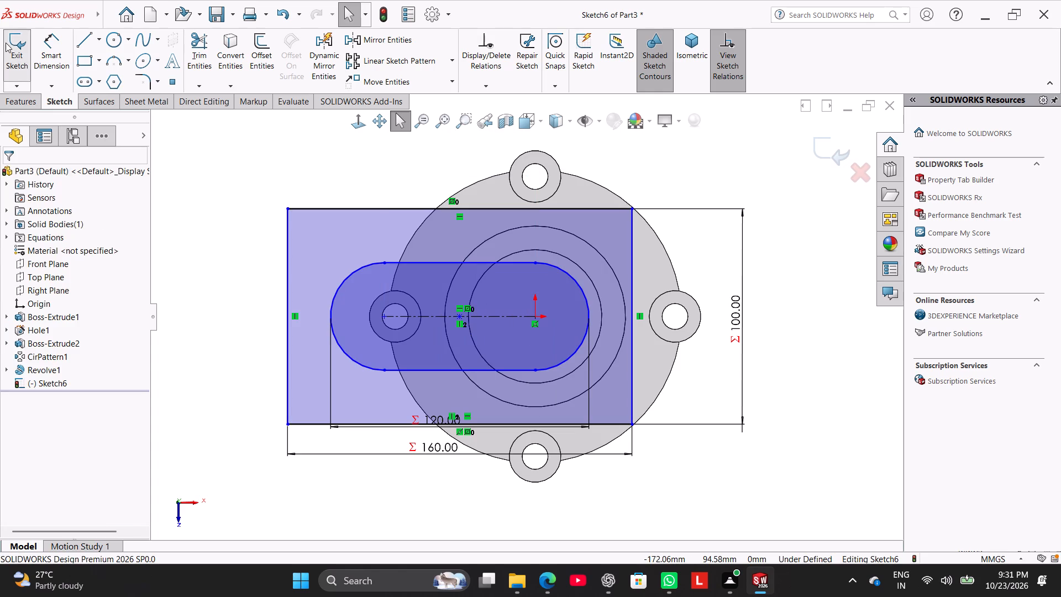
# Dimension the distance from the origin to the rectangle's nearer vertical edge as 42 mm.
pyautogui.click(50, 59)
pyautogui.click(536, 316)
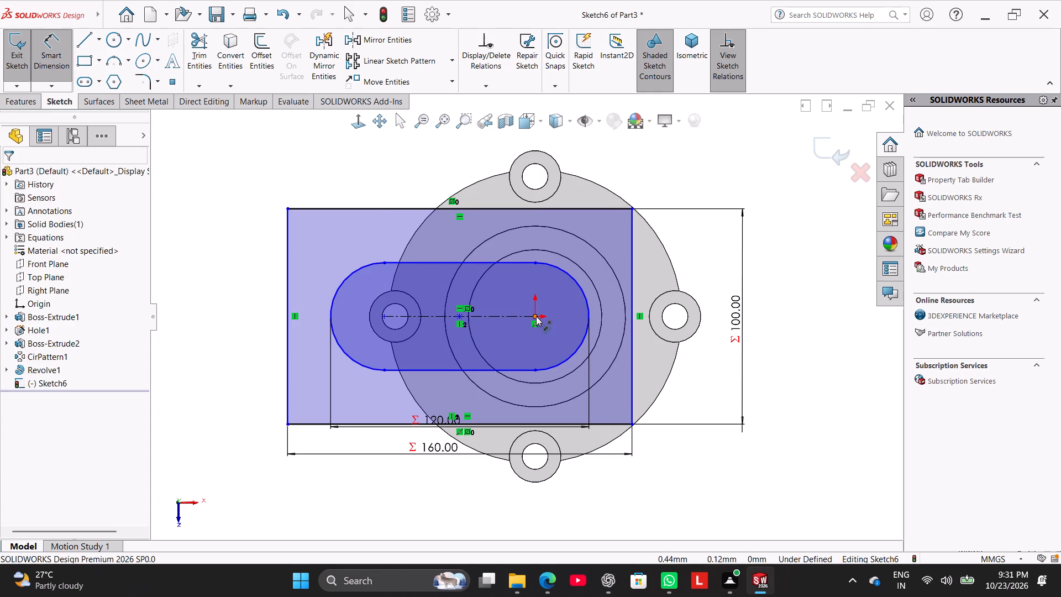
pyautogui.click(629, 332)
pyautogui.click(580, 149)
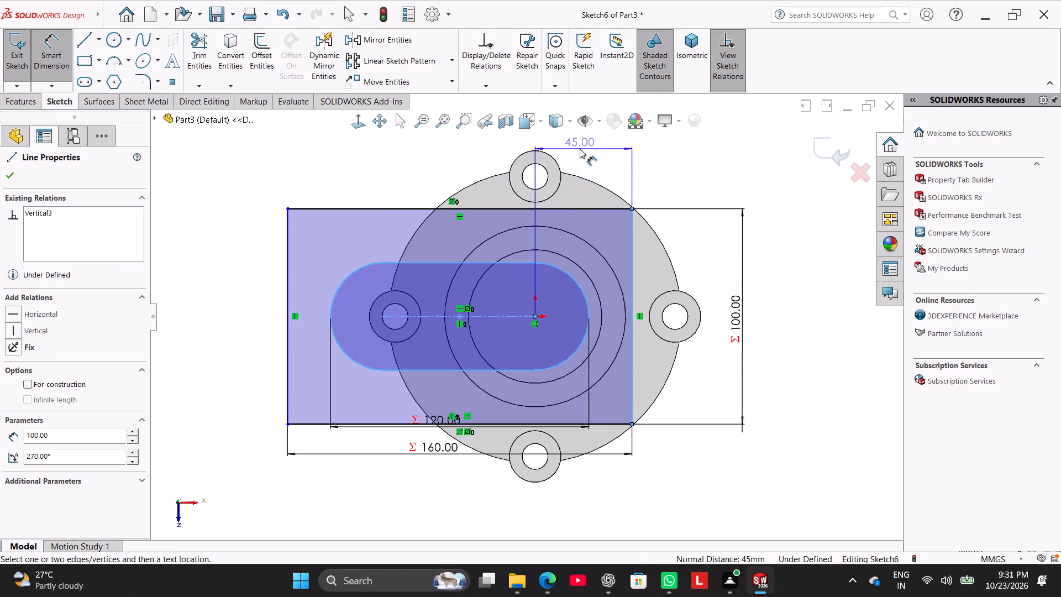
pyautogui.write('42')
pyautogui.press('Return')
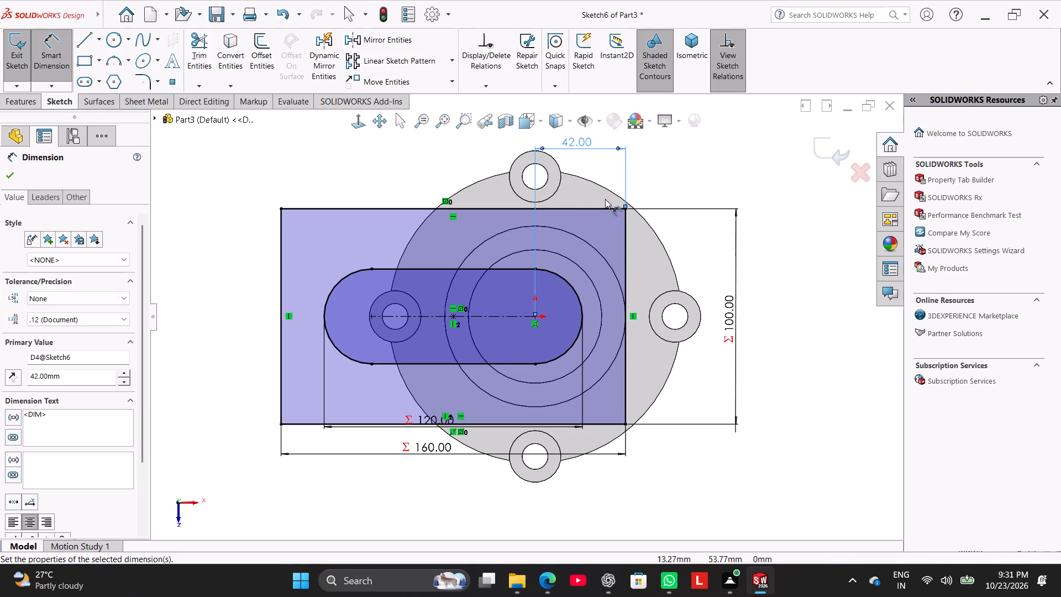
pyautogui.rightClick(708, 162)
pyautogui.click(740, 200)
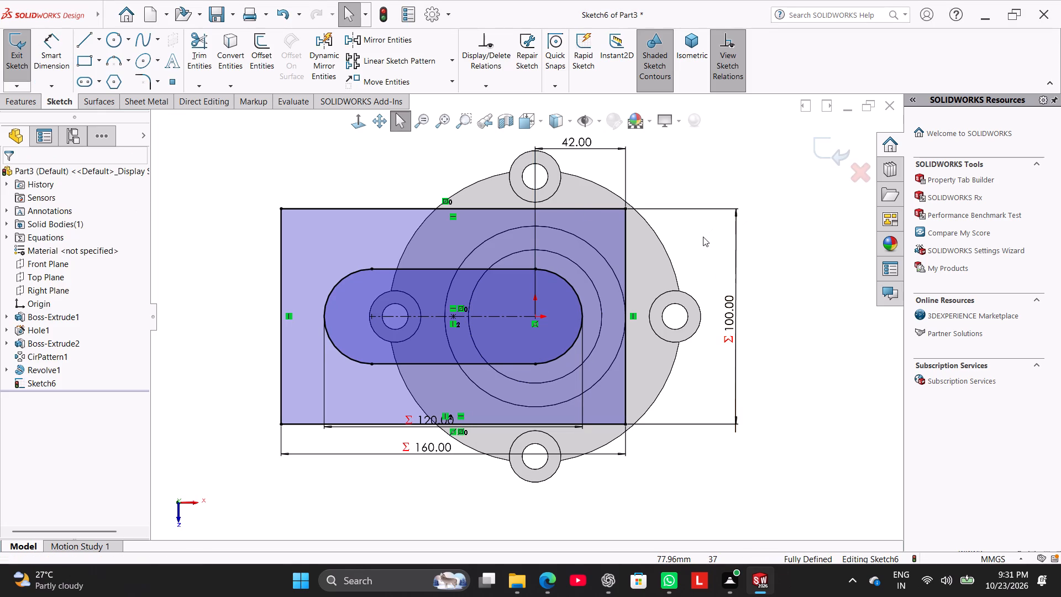
# Reposition the 160 mm and 120 mm length dimensions farther below the rectangle so they are spaced apart.
pyautogui.moveTo(440, 446); pyautogui.dragTo(442, 463)
pyautogui.moveTo(437, 418); pyautogui.dragTo(437, 437)
pyautogui.click(408, 490)
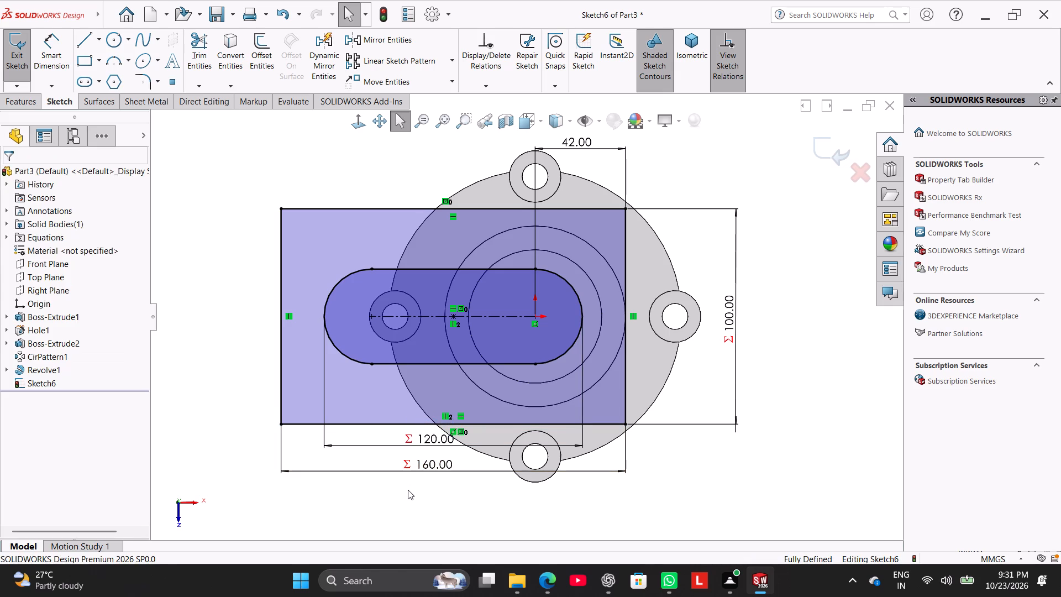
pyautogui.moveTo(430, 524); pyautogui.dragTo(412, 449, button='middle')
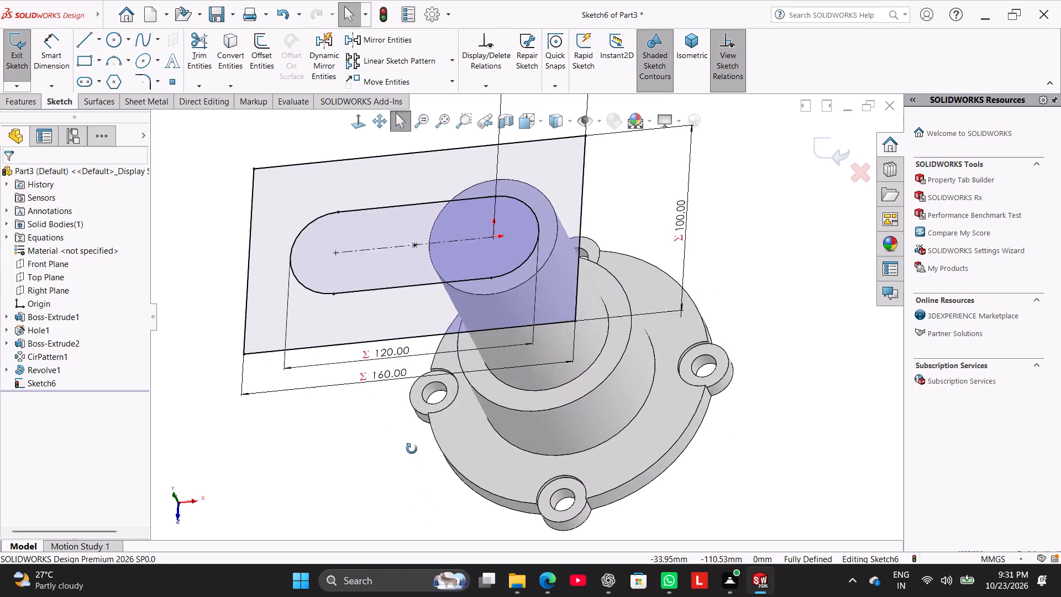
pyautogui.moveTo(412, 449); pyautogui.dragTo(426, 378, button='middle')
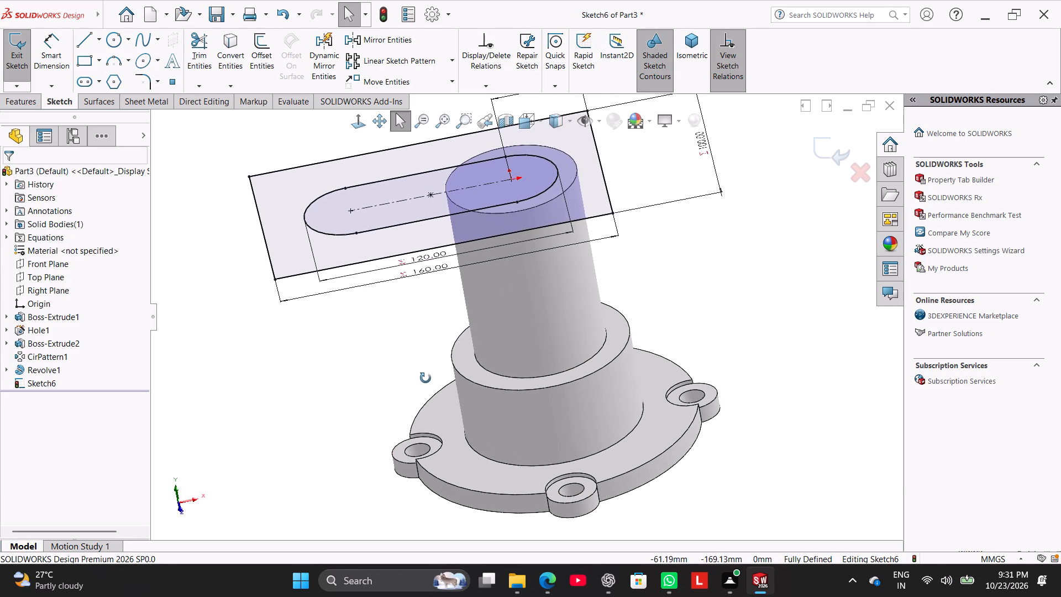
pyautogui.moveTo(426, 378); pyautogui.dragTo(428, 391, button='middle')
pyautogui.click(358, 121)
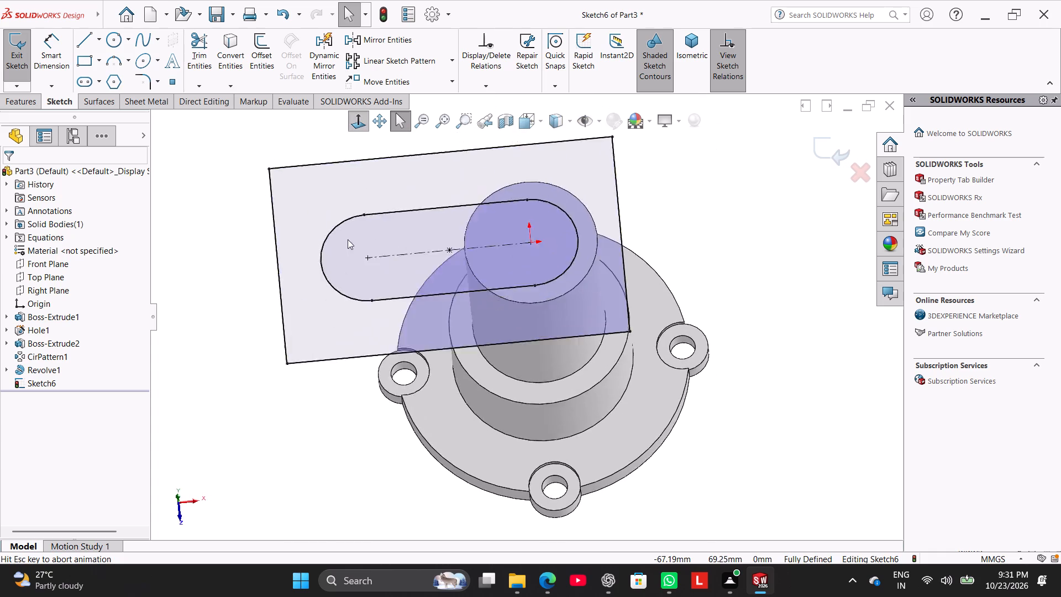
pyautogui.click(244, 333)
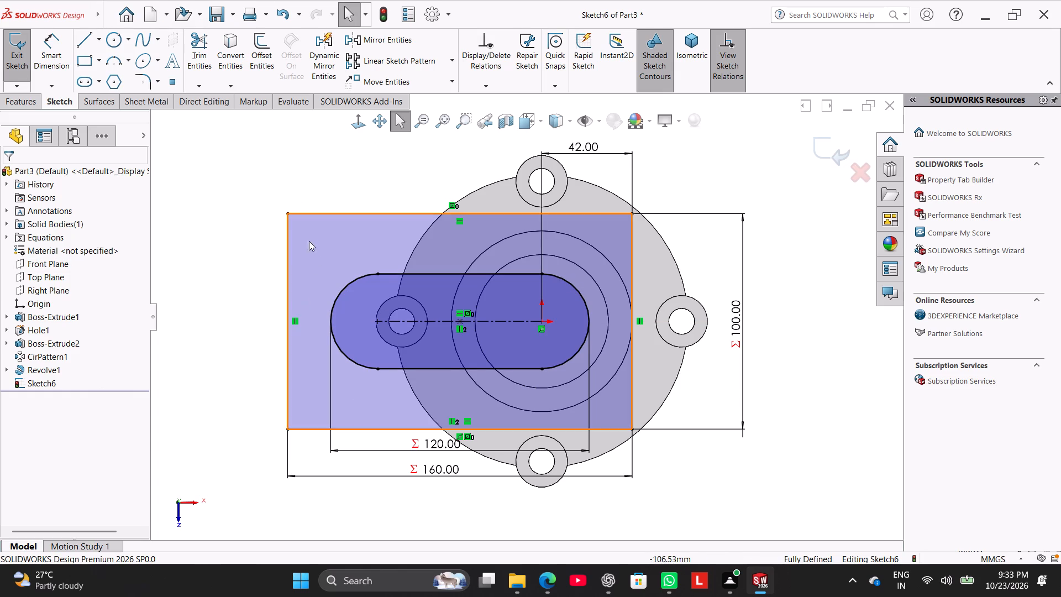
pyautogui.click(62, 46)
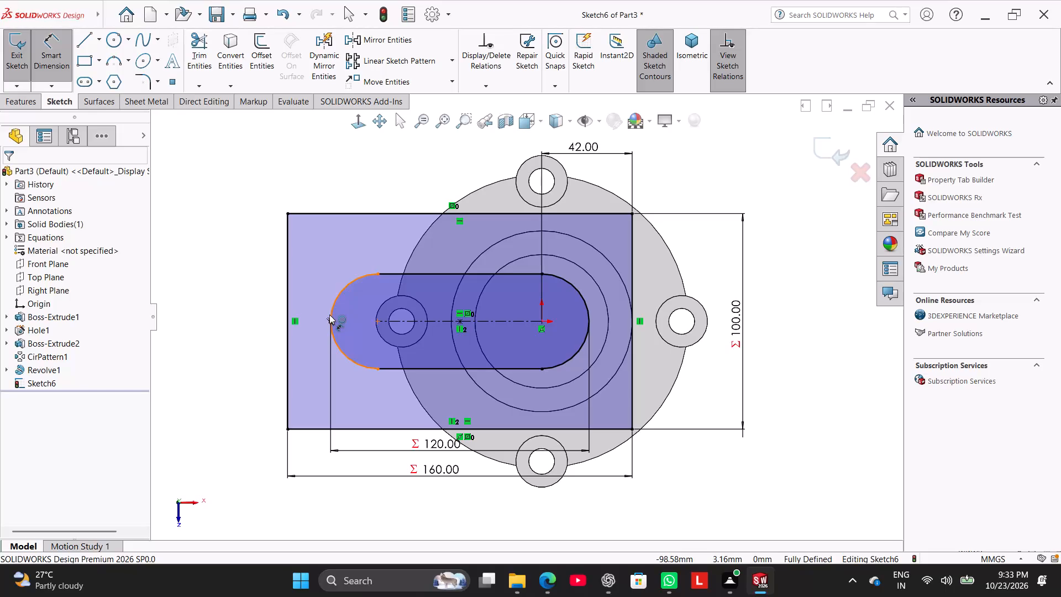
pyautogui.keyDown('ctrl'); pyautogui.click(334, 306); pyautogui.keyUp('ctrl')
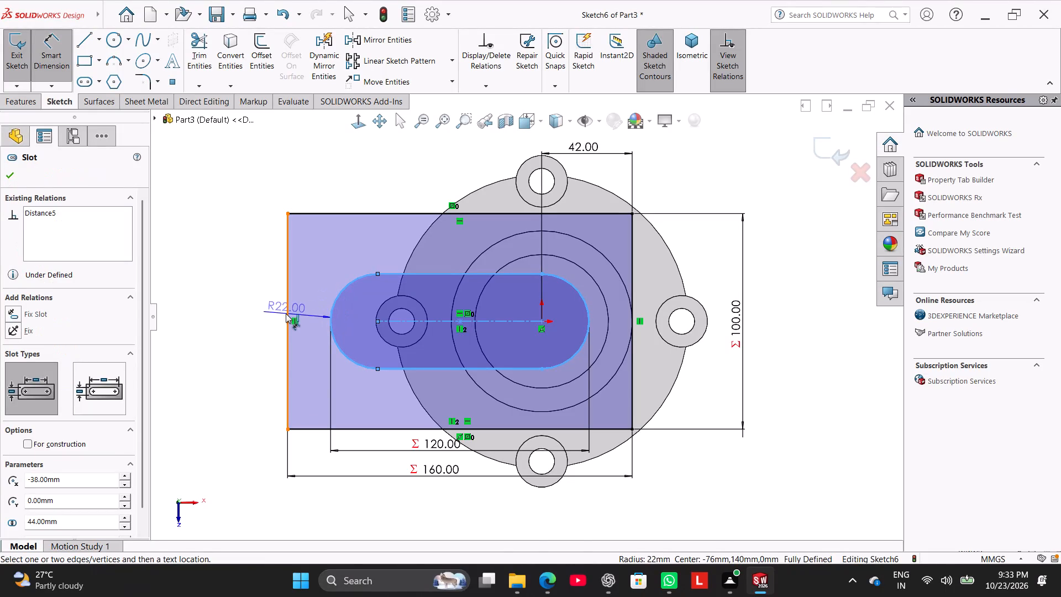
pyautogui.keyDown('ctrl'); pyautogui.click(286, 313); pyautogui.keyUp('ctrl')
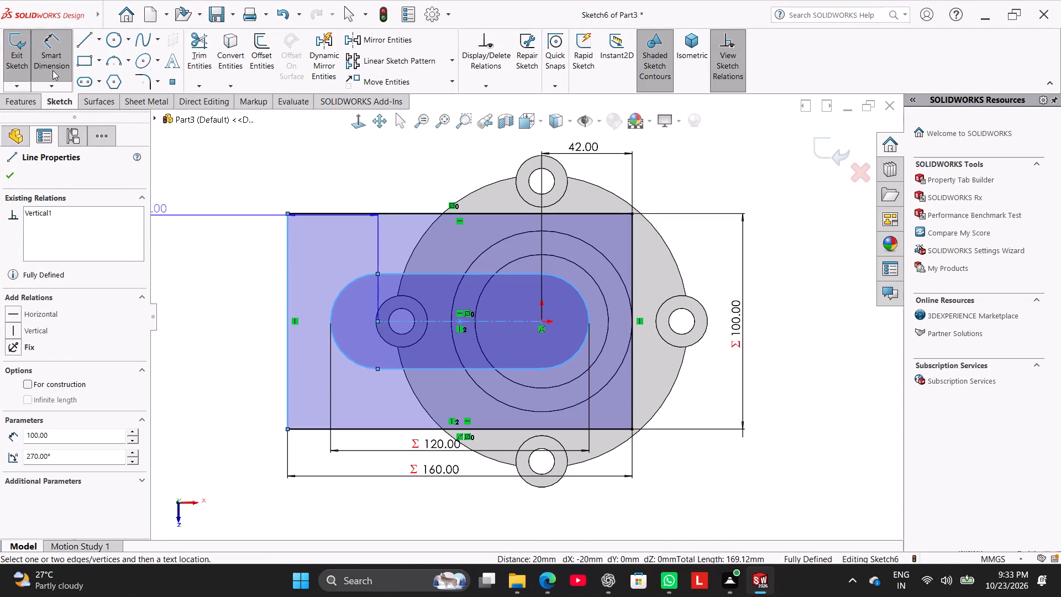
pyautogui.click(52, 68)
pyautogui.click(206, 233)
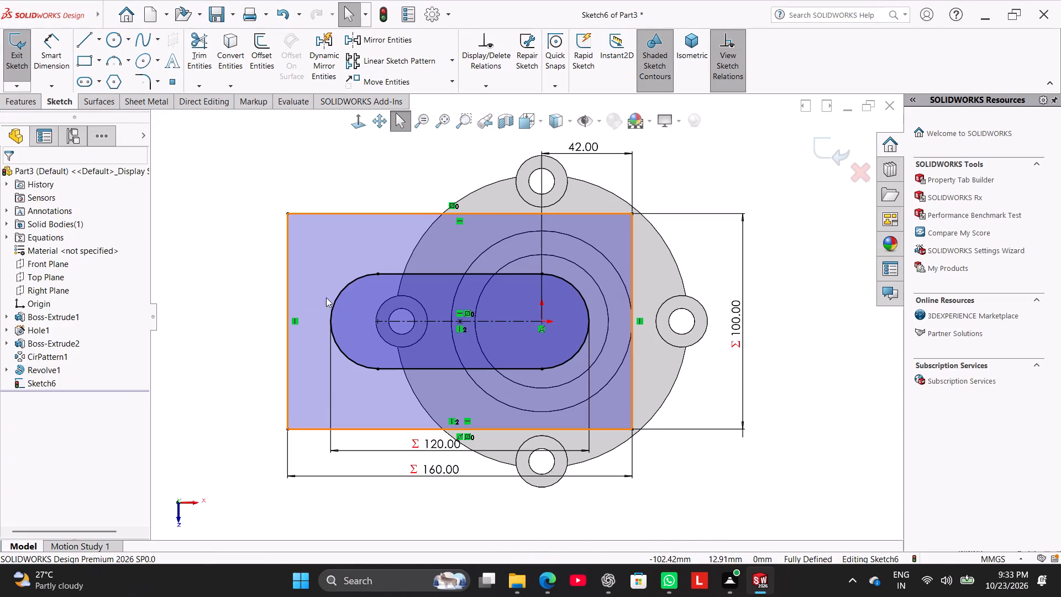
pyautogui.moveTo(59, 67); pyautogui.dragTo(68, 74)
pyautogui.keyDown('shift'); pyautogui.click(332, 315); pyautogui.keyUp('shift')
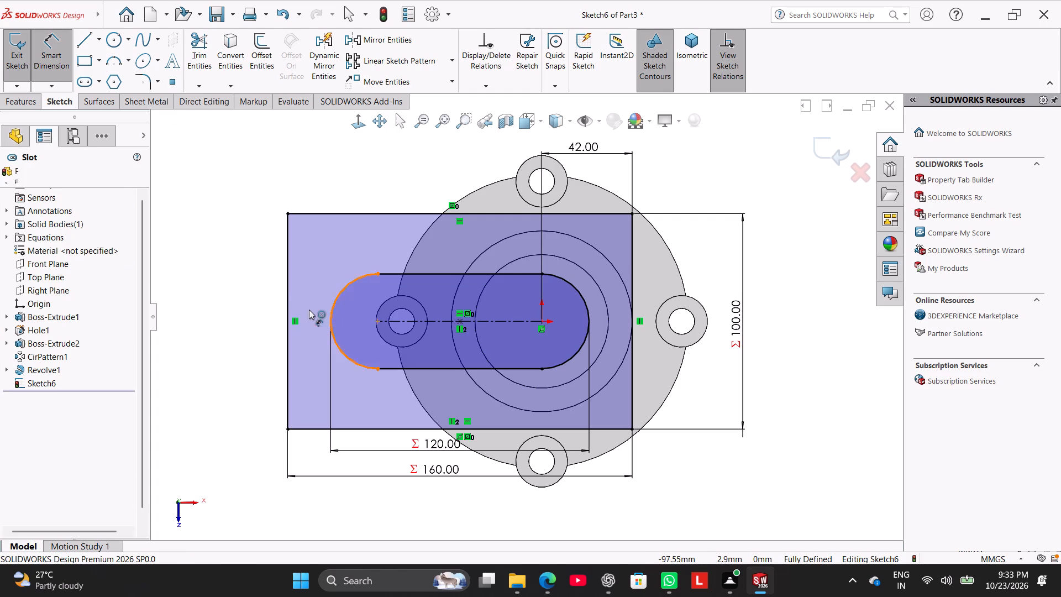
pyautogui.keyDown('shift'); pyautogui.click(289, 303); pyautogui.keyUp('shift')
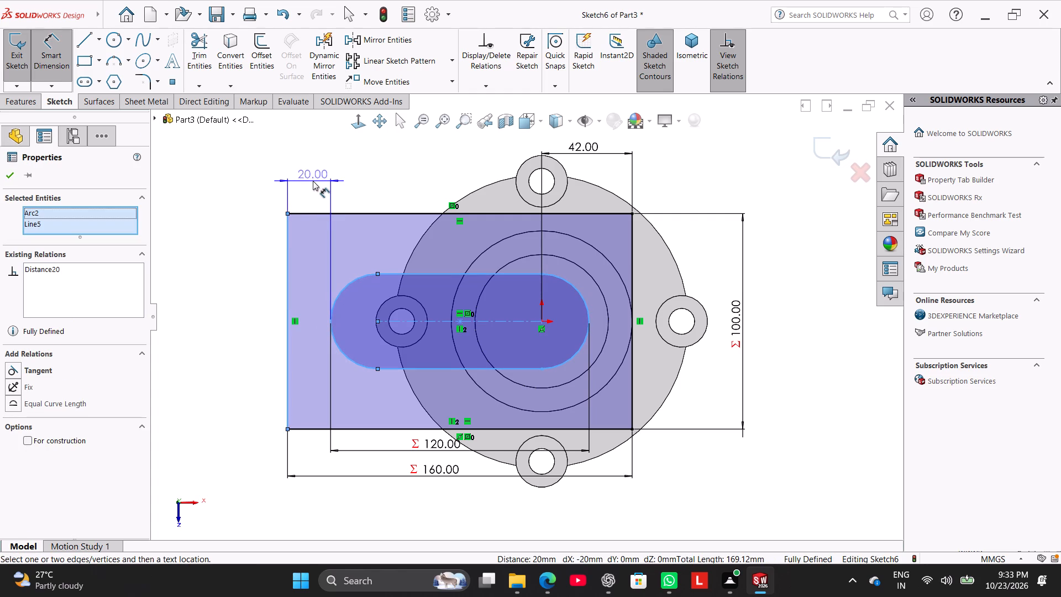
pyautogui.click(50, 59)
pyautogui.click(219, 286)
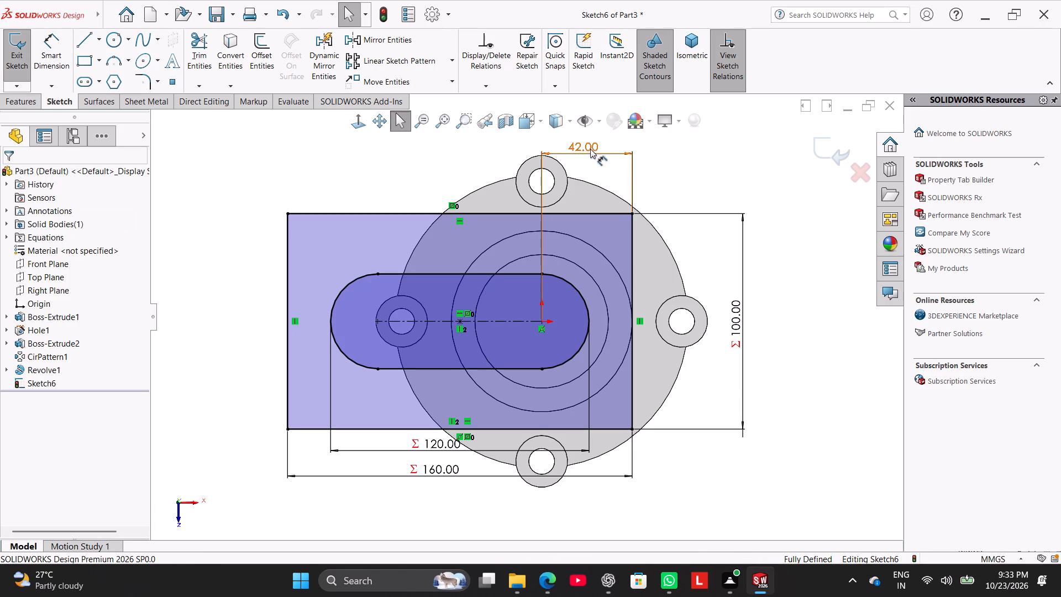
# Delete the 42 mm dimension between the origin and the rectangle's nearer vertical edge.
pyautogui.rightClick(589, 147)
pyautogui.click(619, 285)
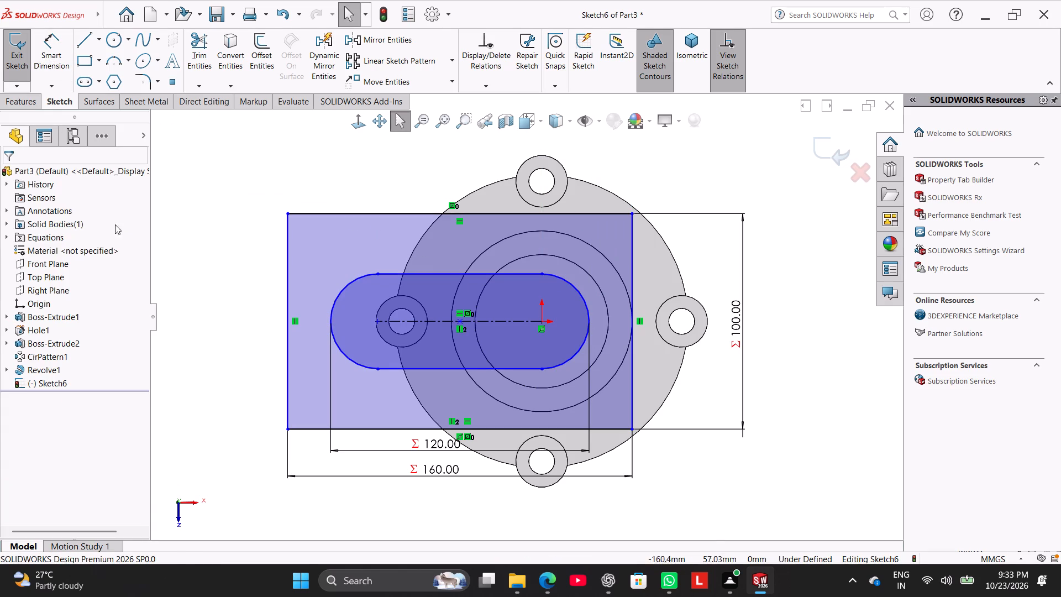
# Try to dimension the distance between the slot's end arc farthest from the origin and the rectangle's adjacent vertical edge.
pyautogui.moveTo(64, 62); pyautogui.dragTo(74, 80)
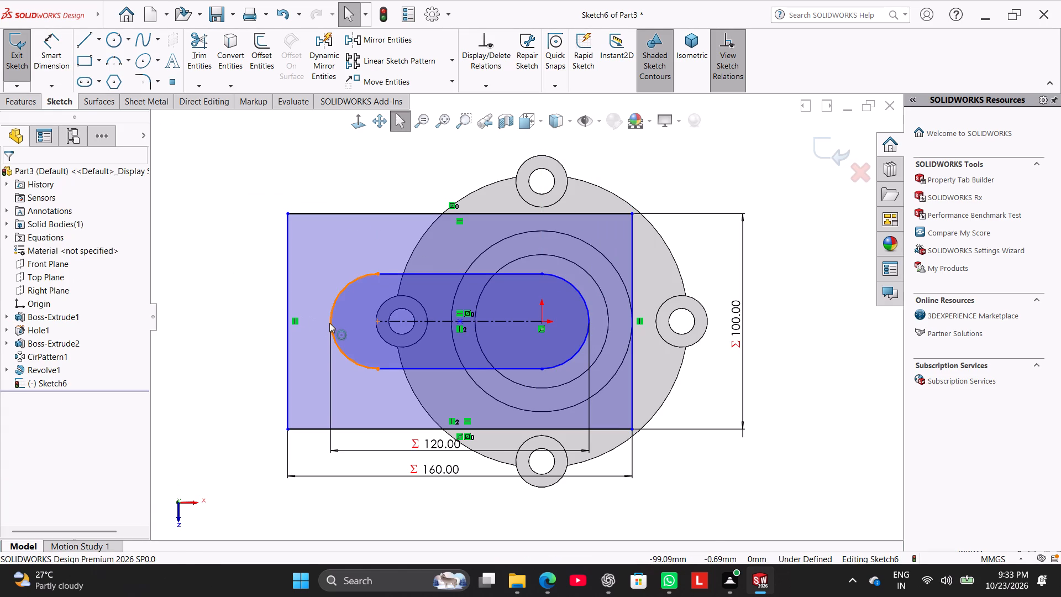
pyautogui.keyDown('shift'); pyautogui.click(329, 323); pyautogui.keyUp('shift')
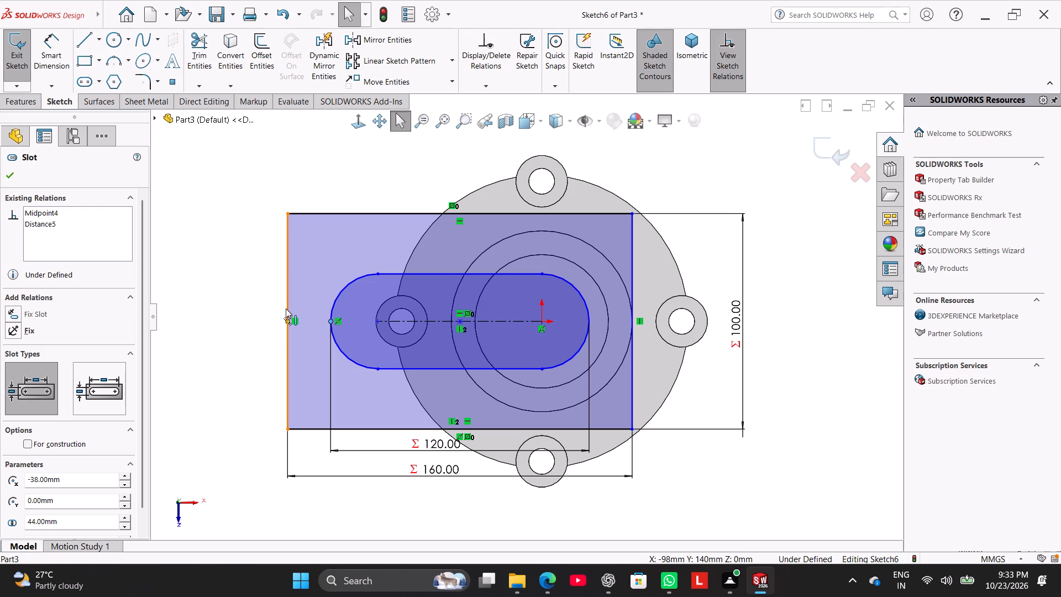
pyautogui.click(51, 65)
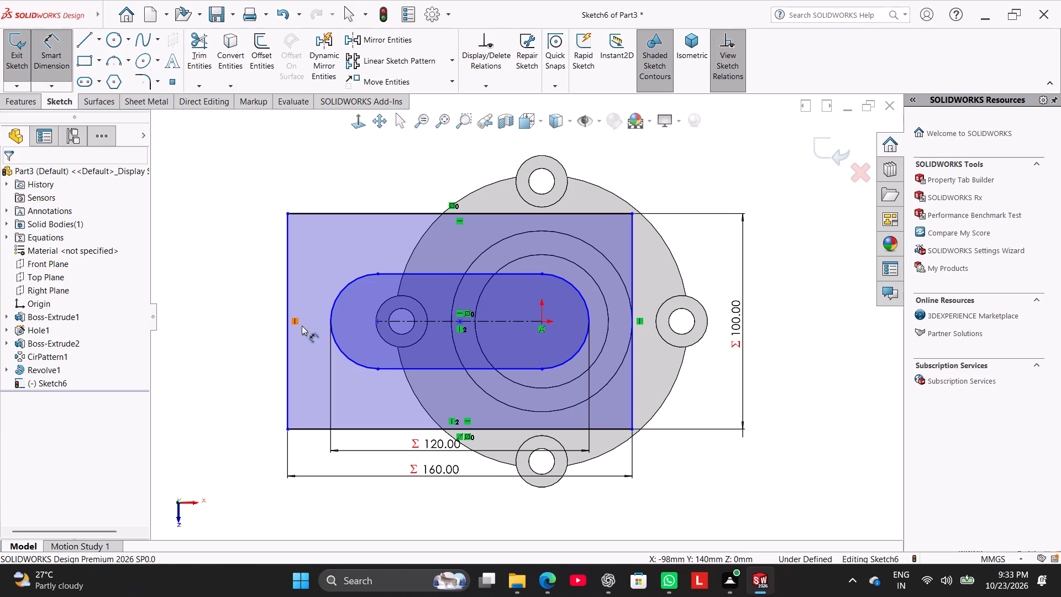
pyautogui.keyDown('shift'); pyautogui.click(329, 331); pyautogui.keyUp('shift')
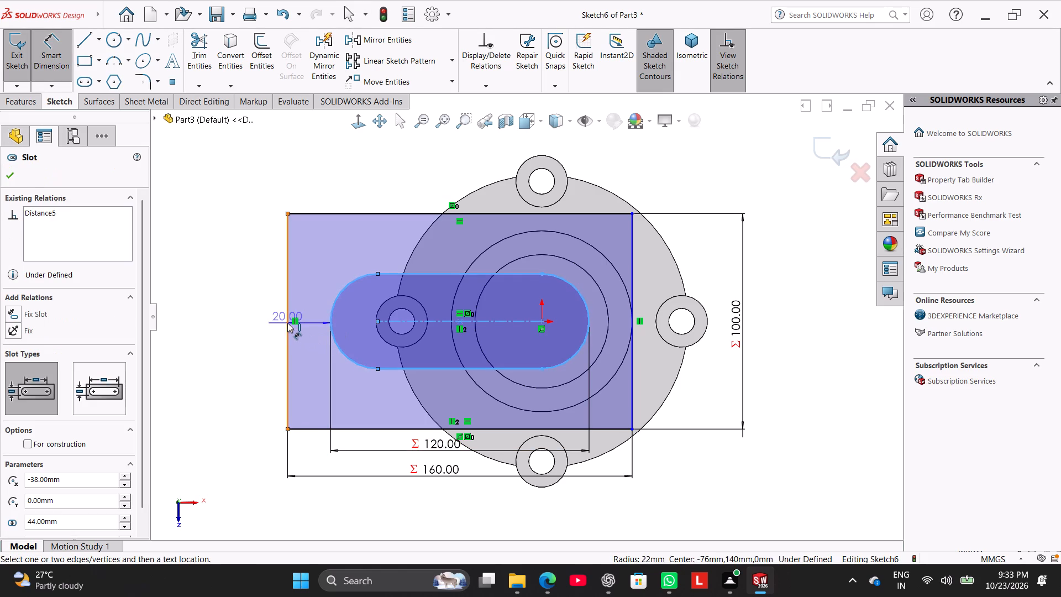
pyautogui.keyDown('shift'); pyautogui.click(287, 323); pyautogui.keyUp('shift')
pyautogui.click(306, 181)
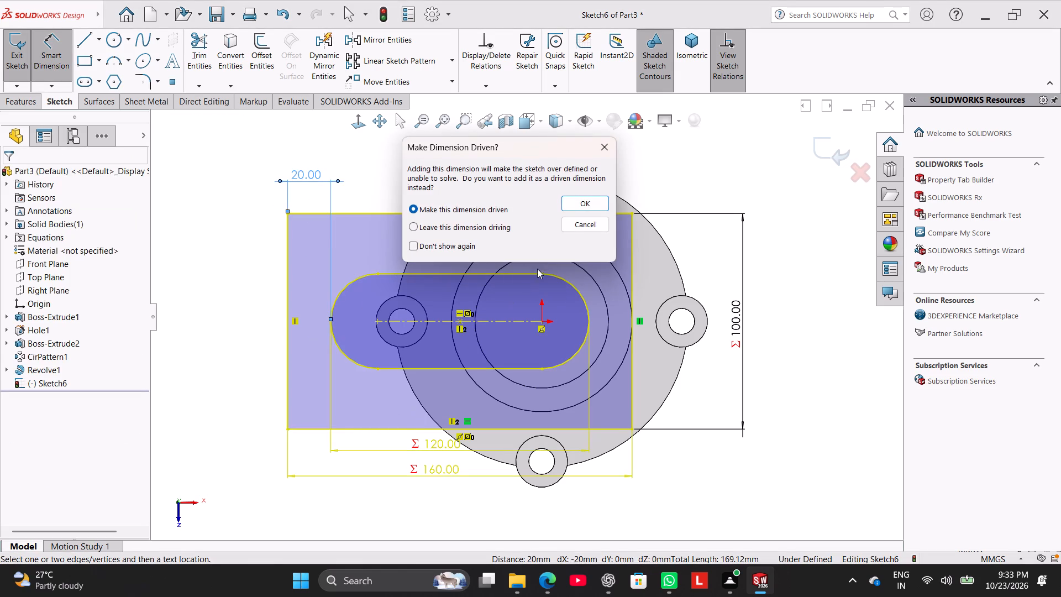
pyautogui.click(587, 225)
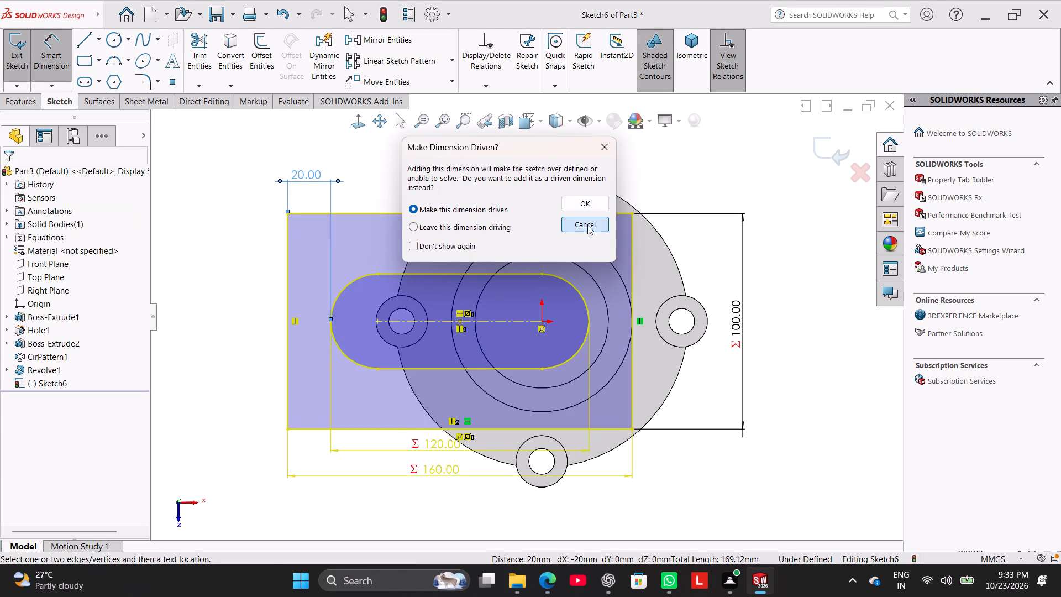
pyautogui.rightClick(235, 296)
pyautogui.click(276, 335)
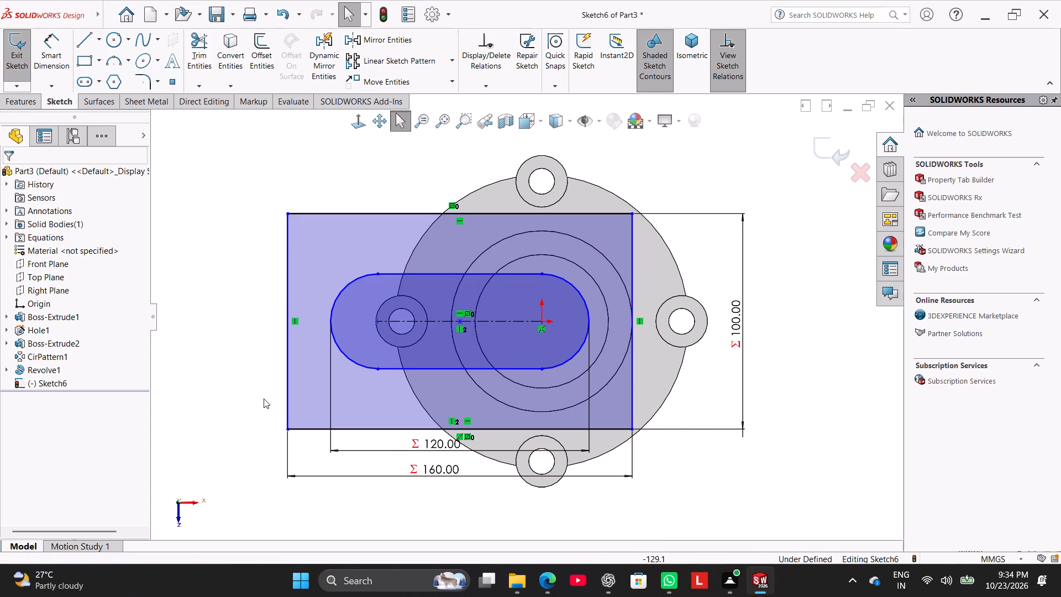
# Delete the vertical relation on the midpoint of the slot's centerline.
pyautogui.rightClick(461, 331)
pyautogui.click(500, 475)
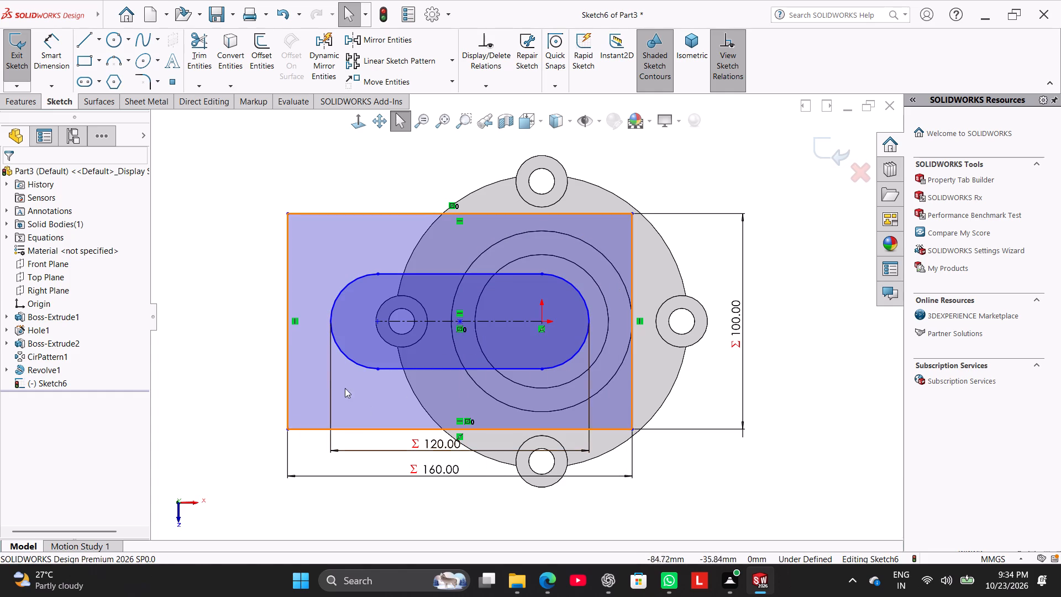
# Dimension the gap between the slot's end arc farthest from the origin and the rectangle's adjacent vertical edge as 25 mm.
pyautogui.click(256, 327)
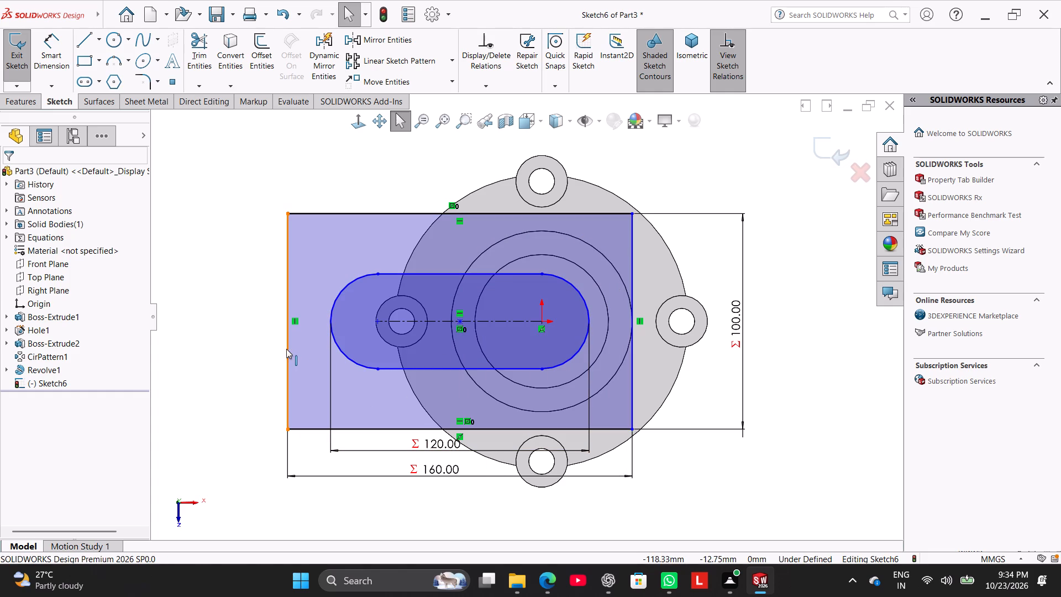
pyautogui.moveTo(286, 349); pyautogui.dragTo(283, 354)
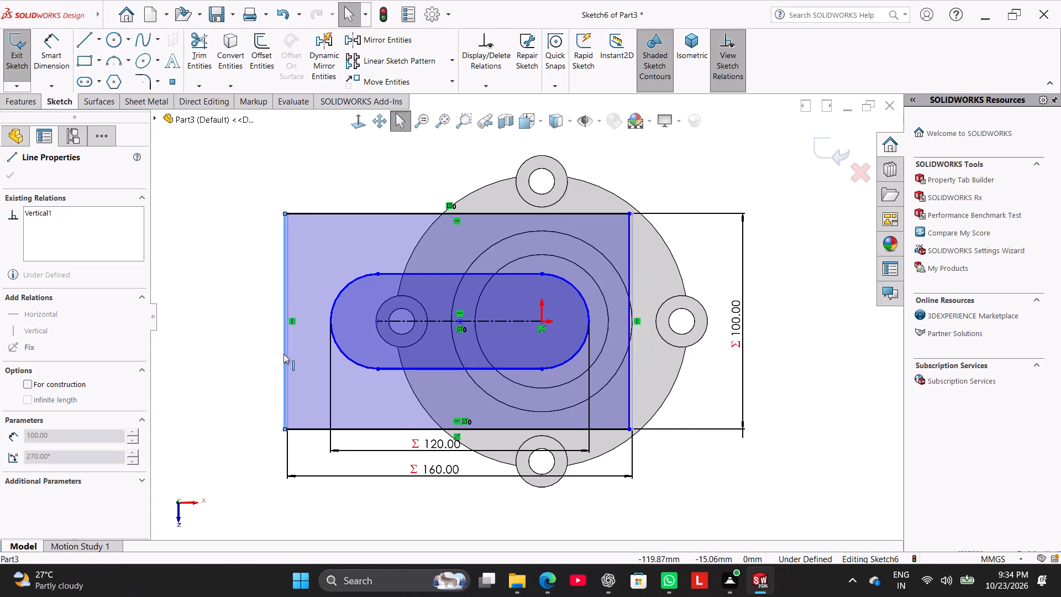
pyautogui.moveTo(283, 354); pyautogui.dragTo(281, 354)
pyautogui.click(53, 53)
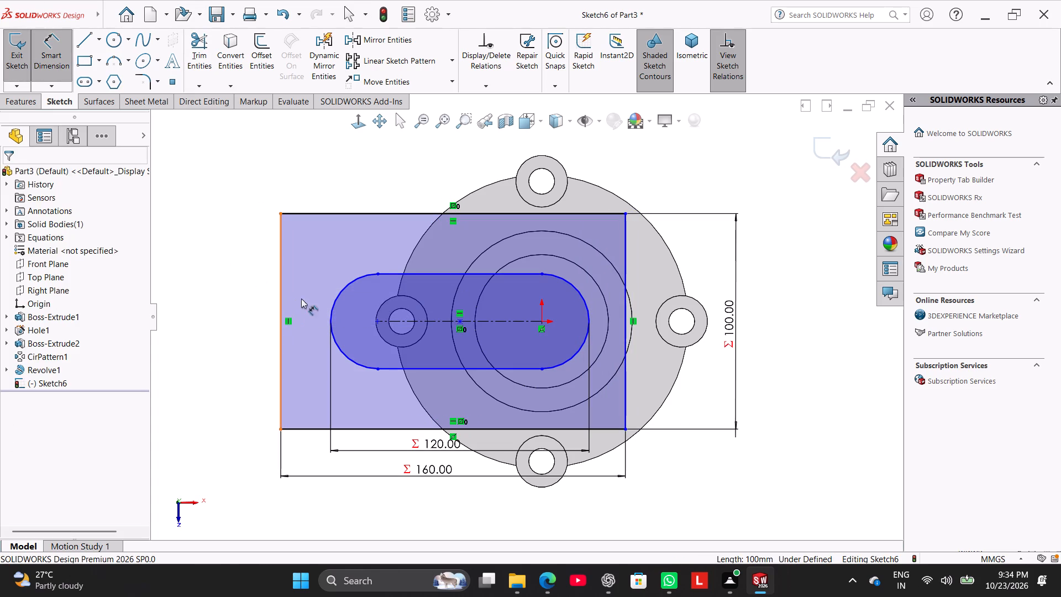
pyautogui.keyDown('shift'); pyautogui.click(332, 311); pyautogui.keyUp('shift')
pyautogui.keyDown('shift'); pyautogui.click(279, 307); pyautogui.keyUp('shift')
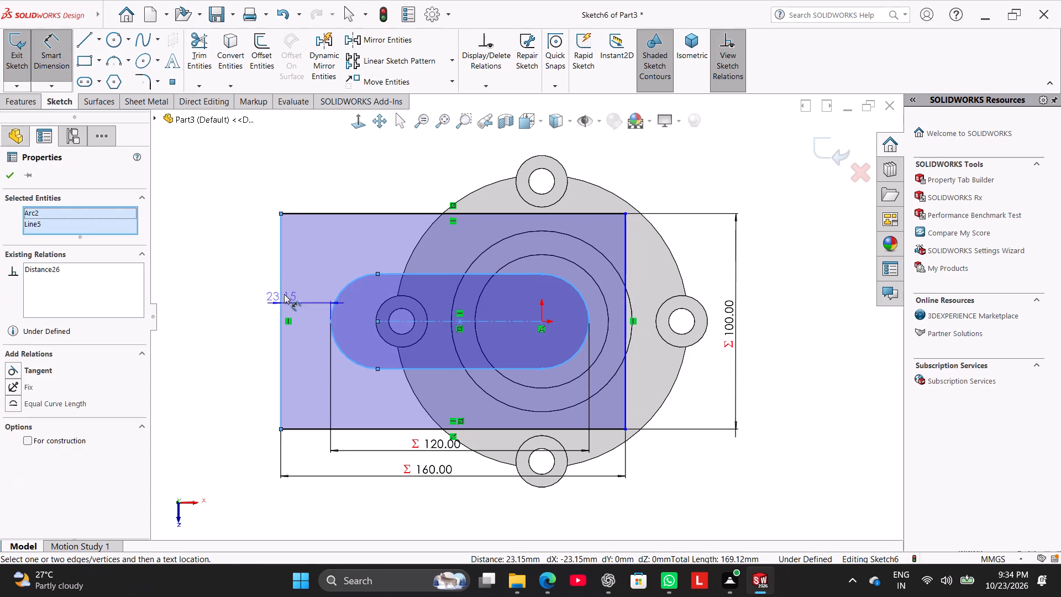
pyautogui.click(300, 176)
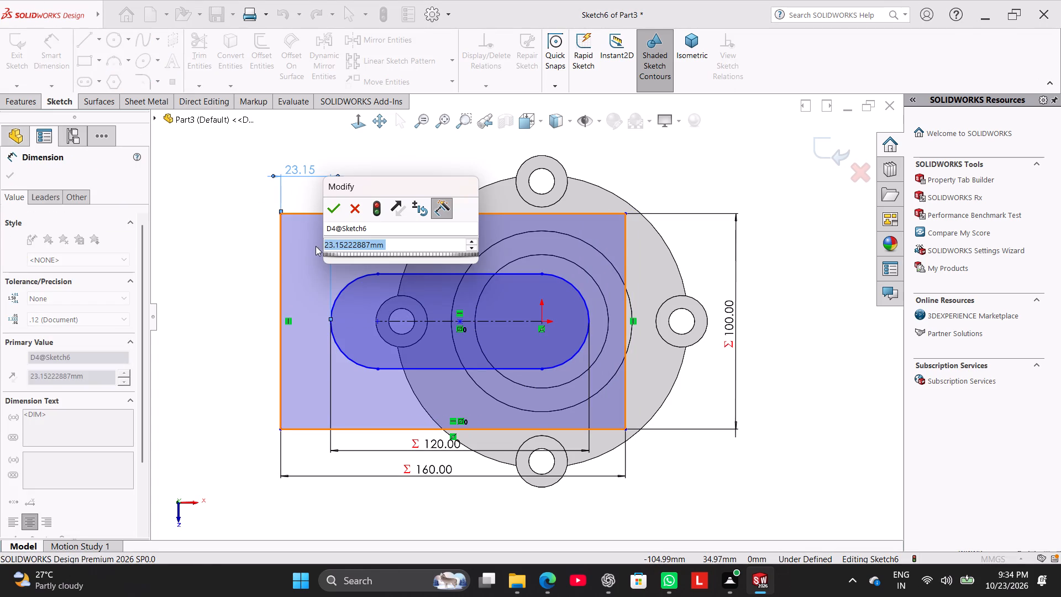
pyautogui.write('25')
pyautogui.press('Return')
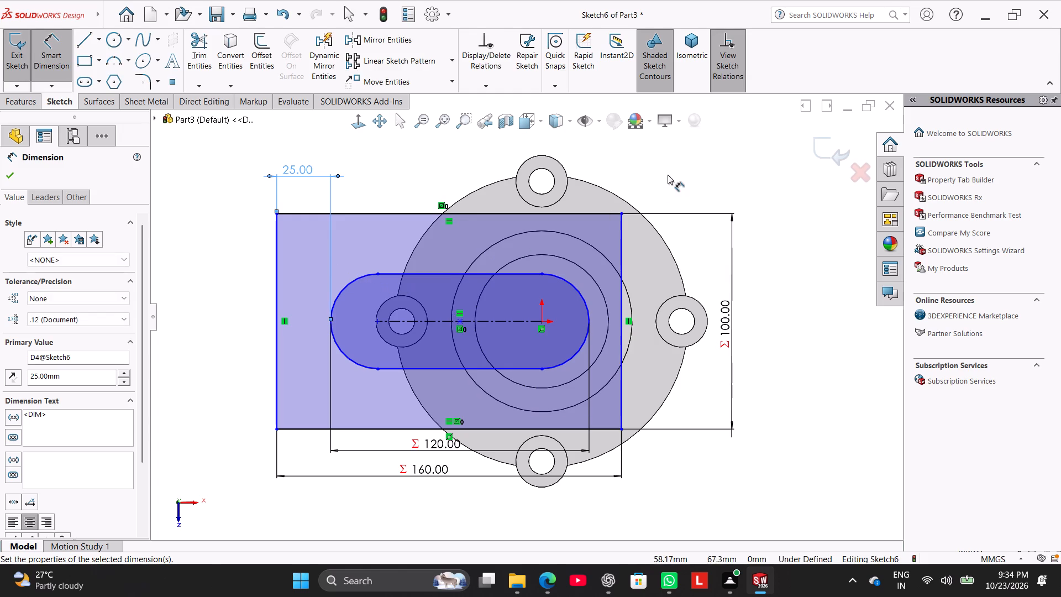
pyautogui.rightClick(668, 174)
pyautogui.click(696, 208)
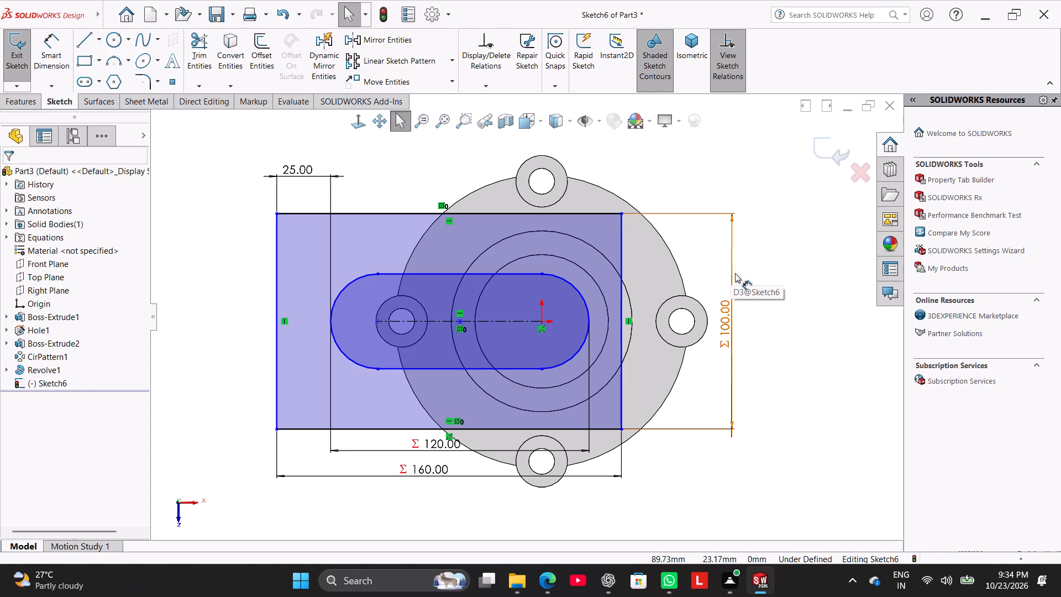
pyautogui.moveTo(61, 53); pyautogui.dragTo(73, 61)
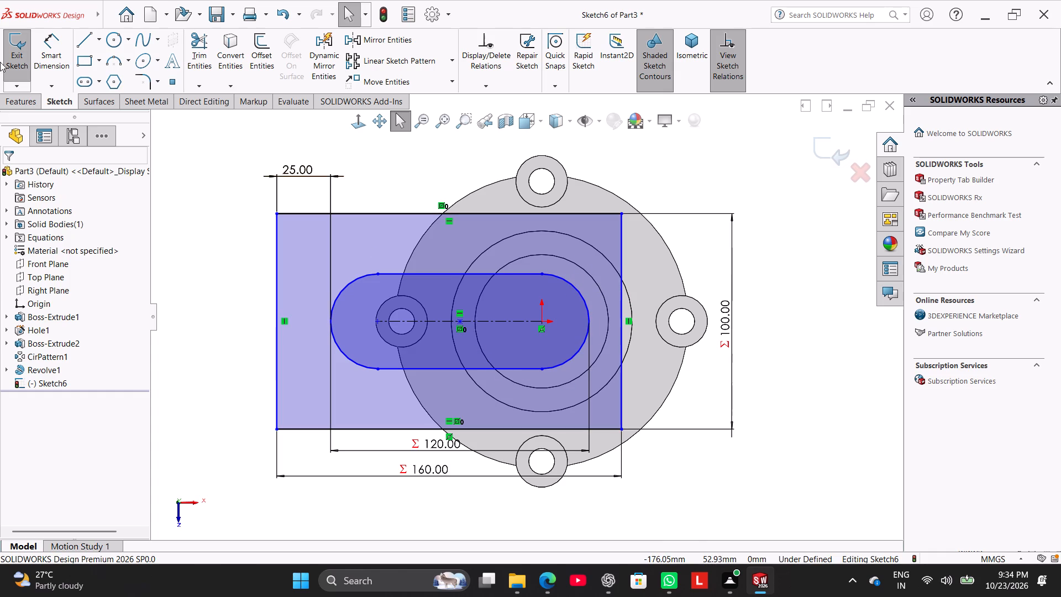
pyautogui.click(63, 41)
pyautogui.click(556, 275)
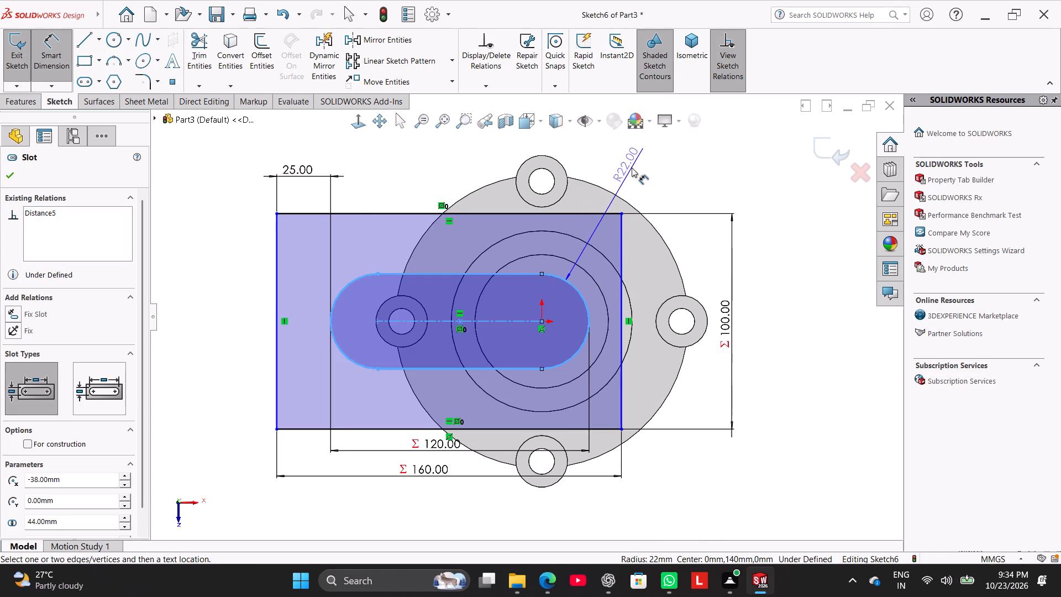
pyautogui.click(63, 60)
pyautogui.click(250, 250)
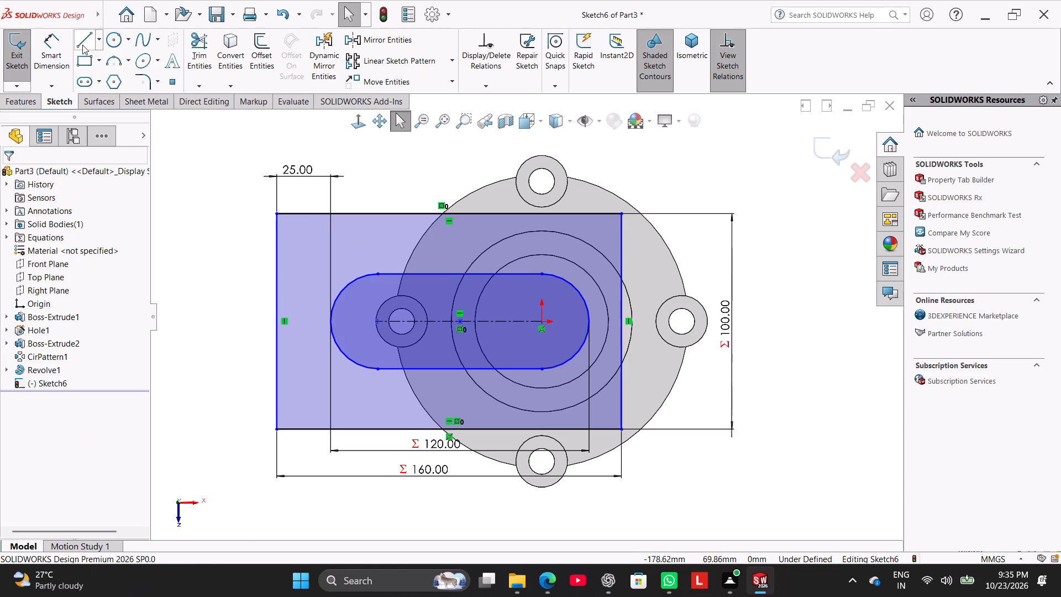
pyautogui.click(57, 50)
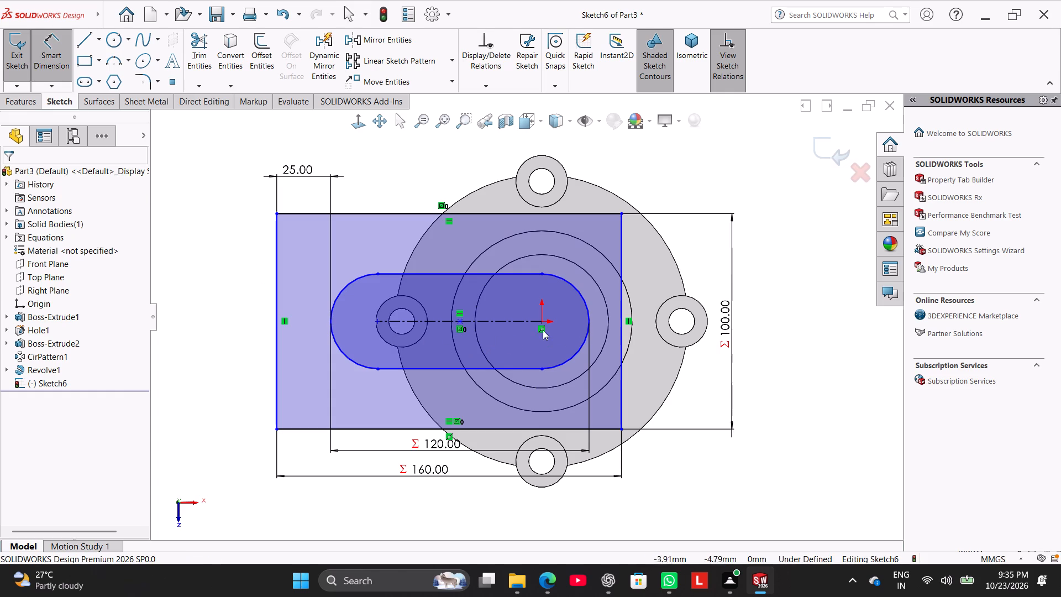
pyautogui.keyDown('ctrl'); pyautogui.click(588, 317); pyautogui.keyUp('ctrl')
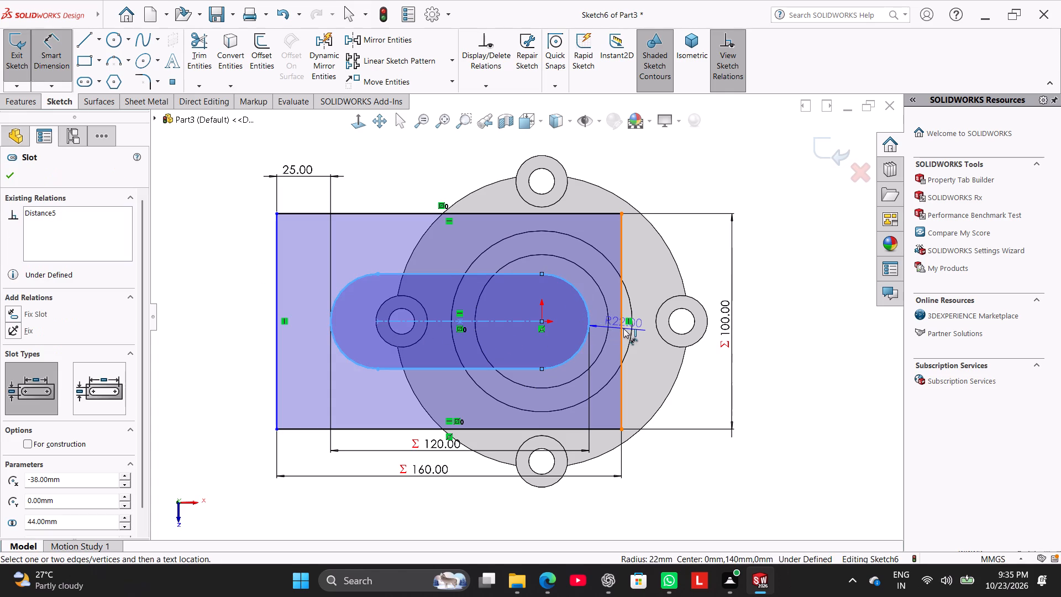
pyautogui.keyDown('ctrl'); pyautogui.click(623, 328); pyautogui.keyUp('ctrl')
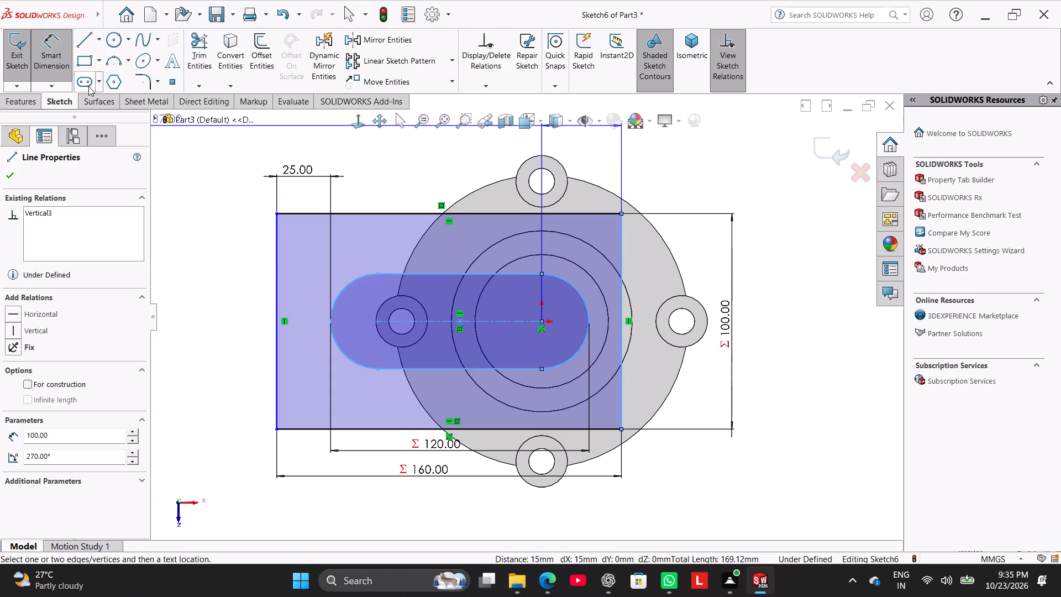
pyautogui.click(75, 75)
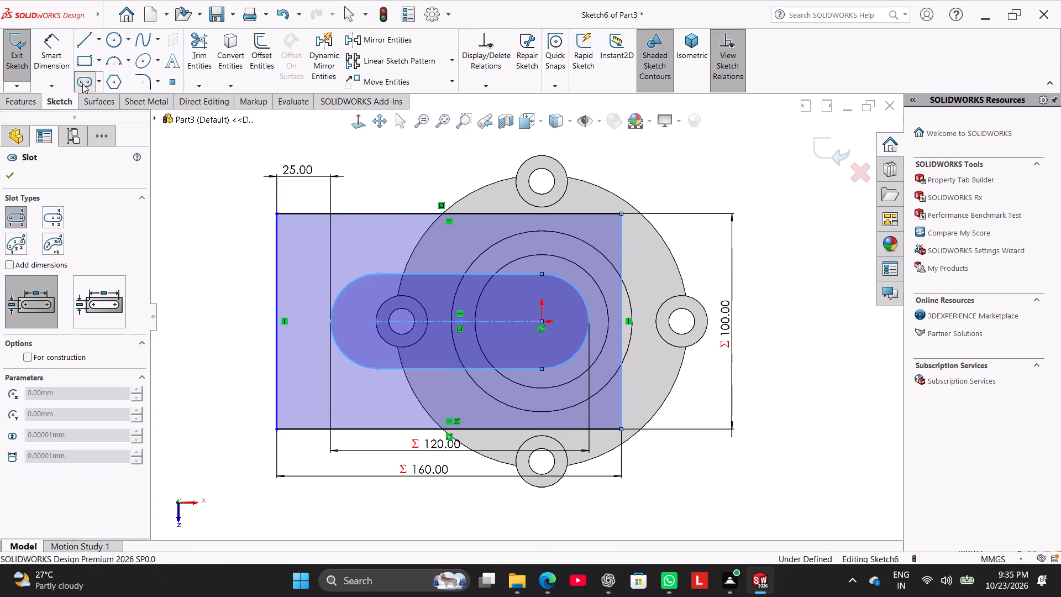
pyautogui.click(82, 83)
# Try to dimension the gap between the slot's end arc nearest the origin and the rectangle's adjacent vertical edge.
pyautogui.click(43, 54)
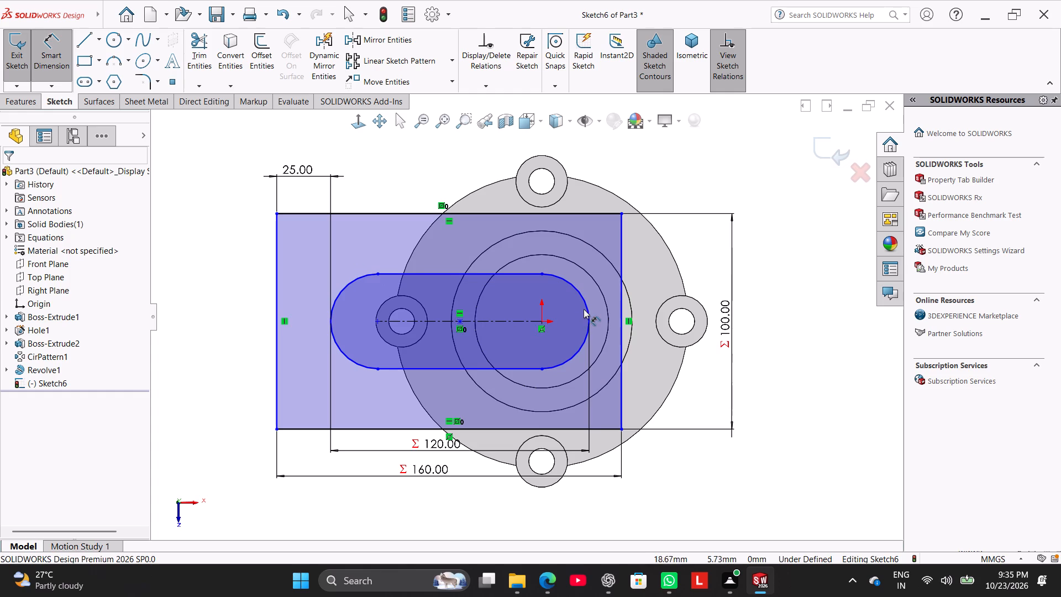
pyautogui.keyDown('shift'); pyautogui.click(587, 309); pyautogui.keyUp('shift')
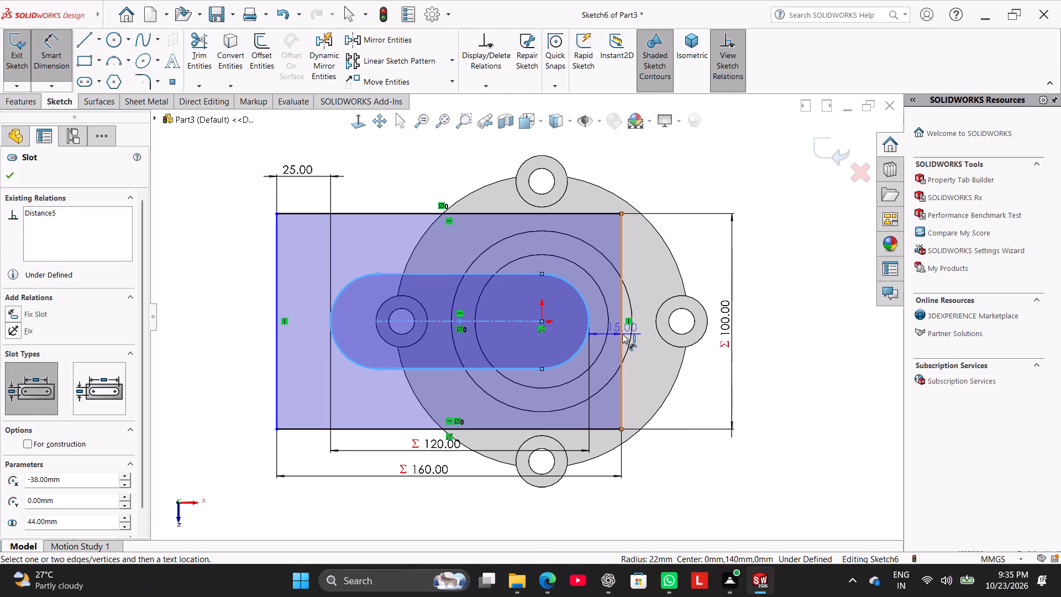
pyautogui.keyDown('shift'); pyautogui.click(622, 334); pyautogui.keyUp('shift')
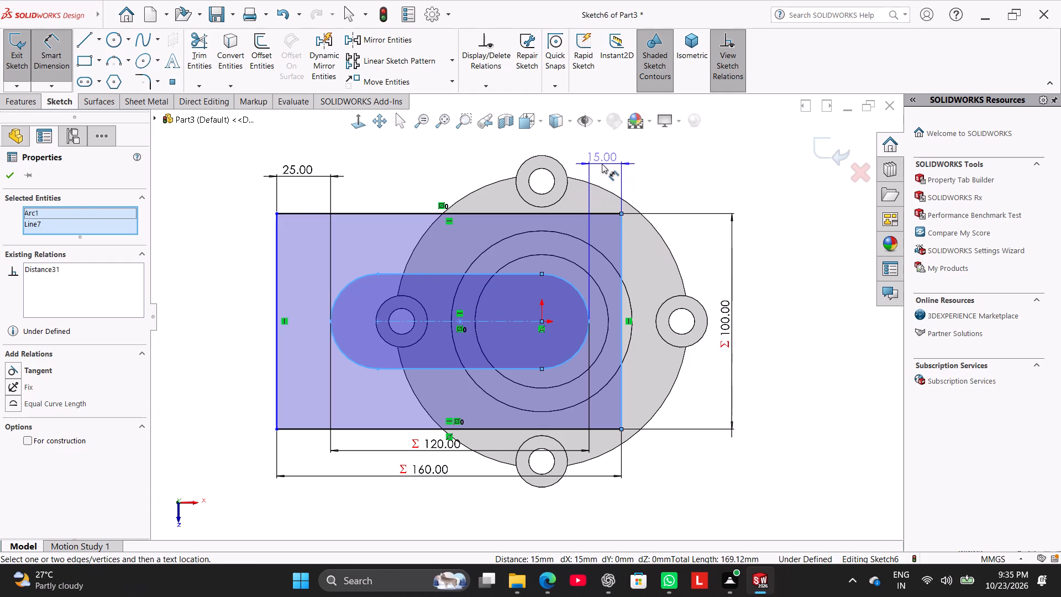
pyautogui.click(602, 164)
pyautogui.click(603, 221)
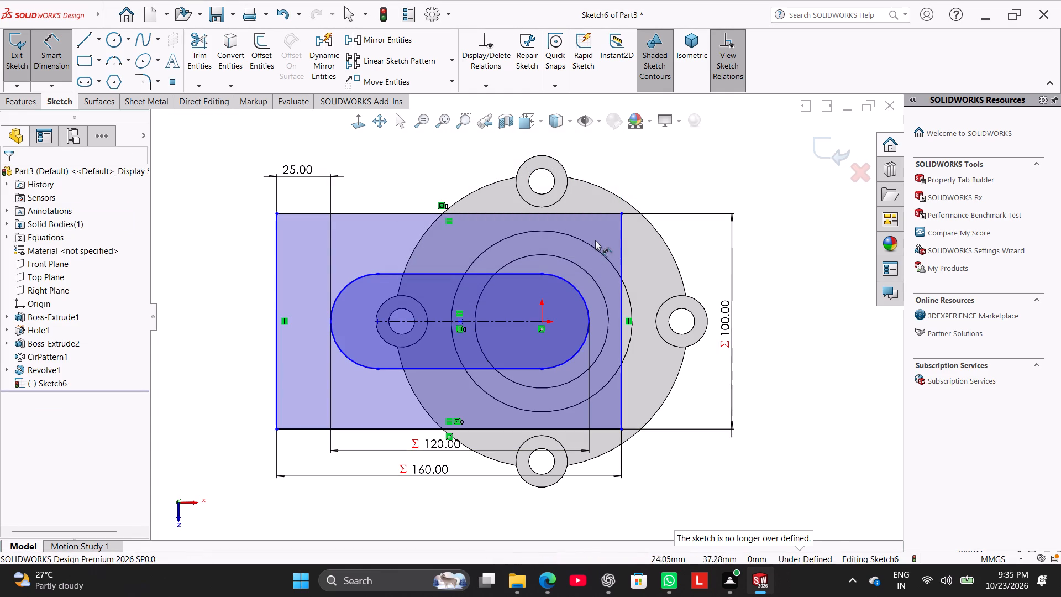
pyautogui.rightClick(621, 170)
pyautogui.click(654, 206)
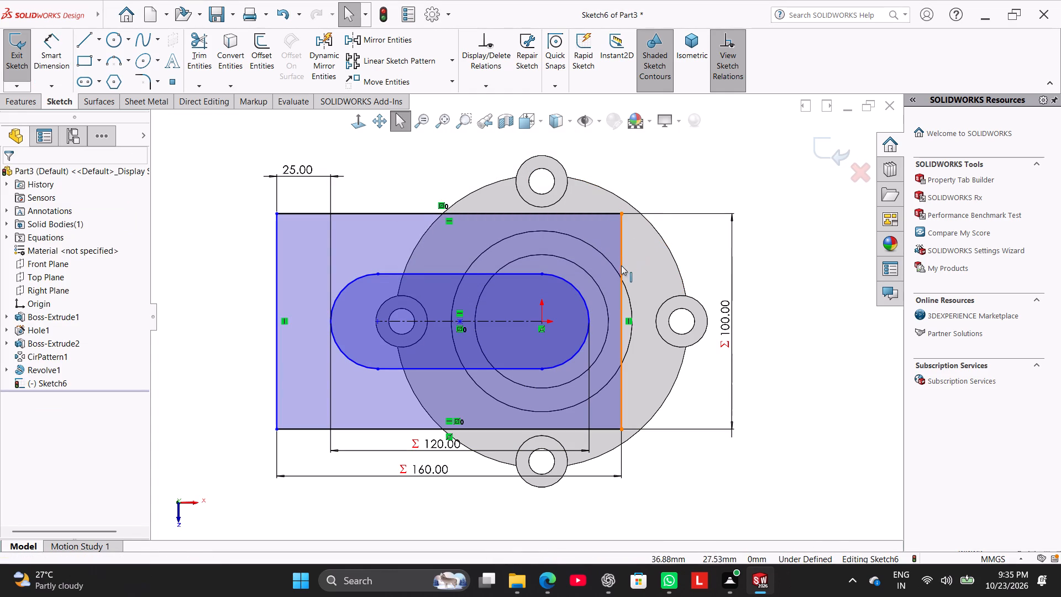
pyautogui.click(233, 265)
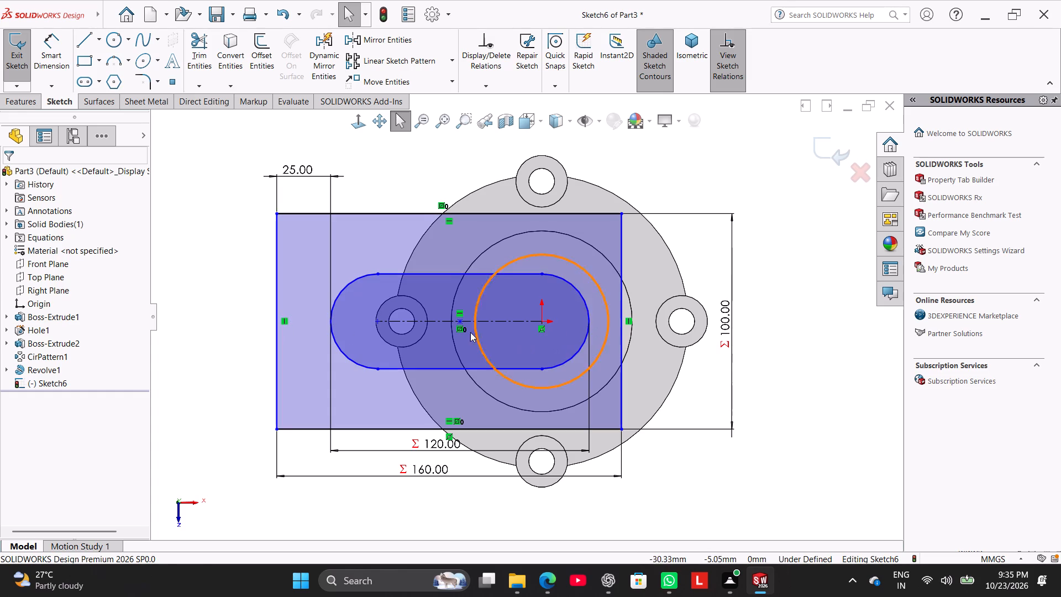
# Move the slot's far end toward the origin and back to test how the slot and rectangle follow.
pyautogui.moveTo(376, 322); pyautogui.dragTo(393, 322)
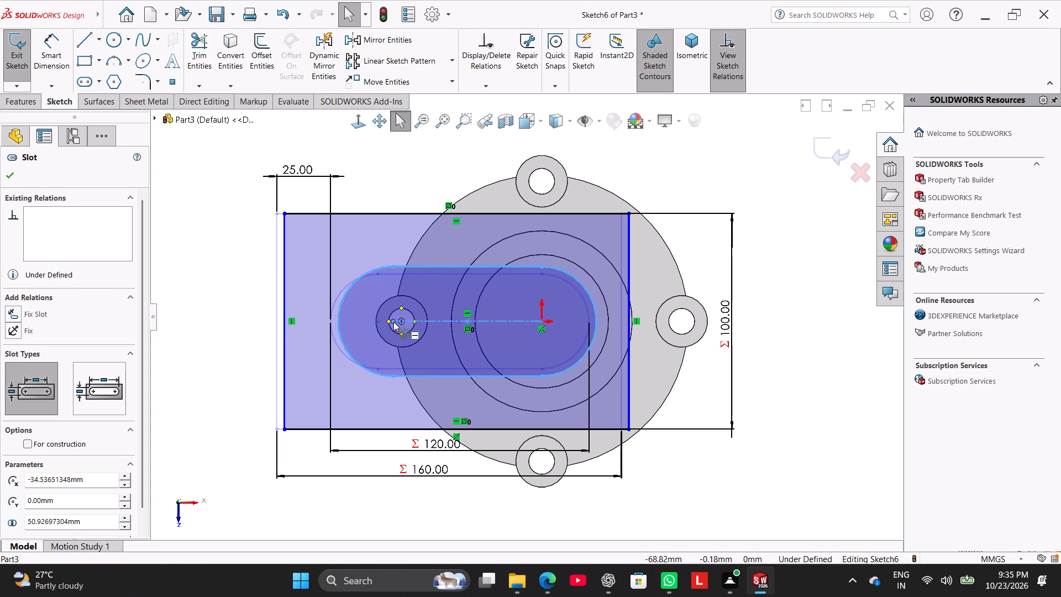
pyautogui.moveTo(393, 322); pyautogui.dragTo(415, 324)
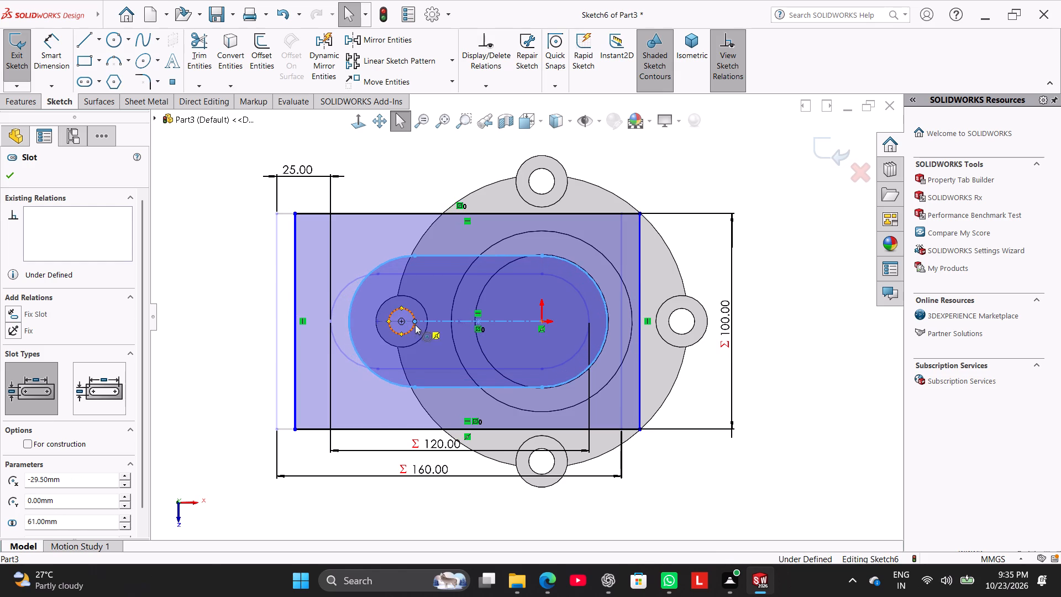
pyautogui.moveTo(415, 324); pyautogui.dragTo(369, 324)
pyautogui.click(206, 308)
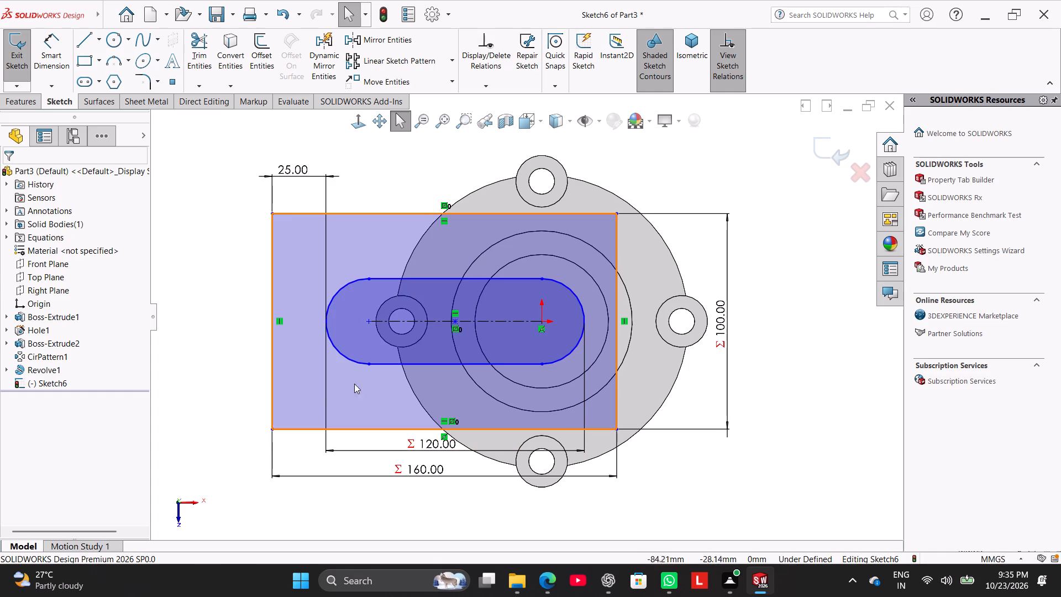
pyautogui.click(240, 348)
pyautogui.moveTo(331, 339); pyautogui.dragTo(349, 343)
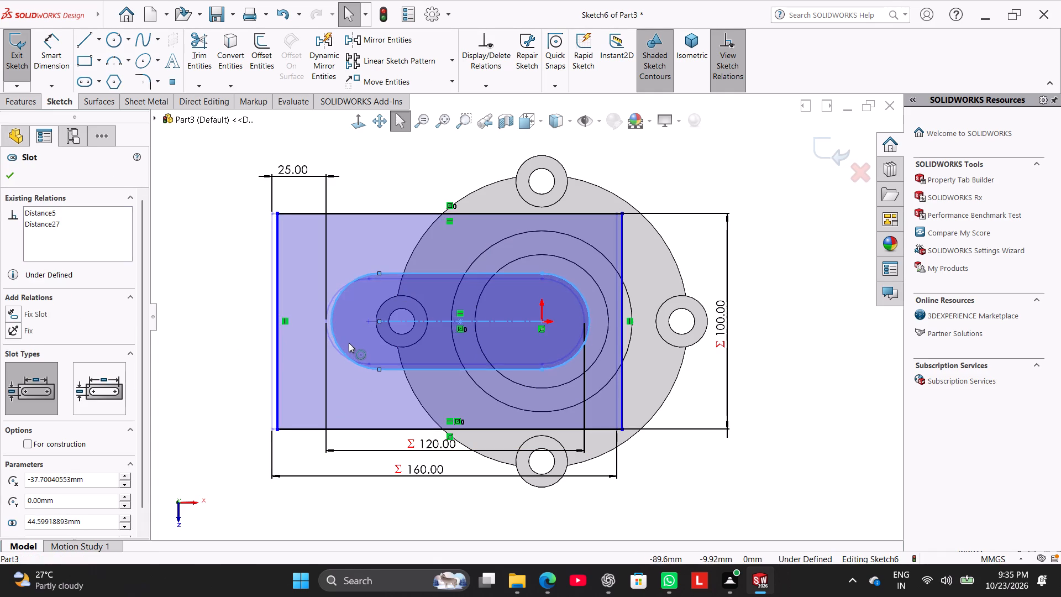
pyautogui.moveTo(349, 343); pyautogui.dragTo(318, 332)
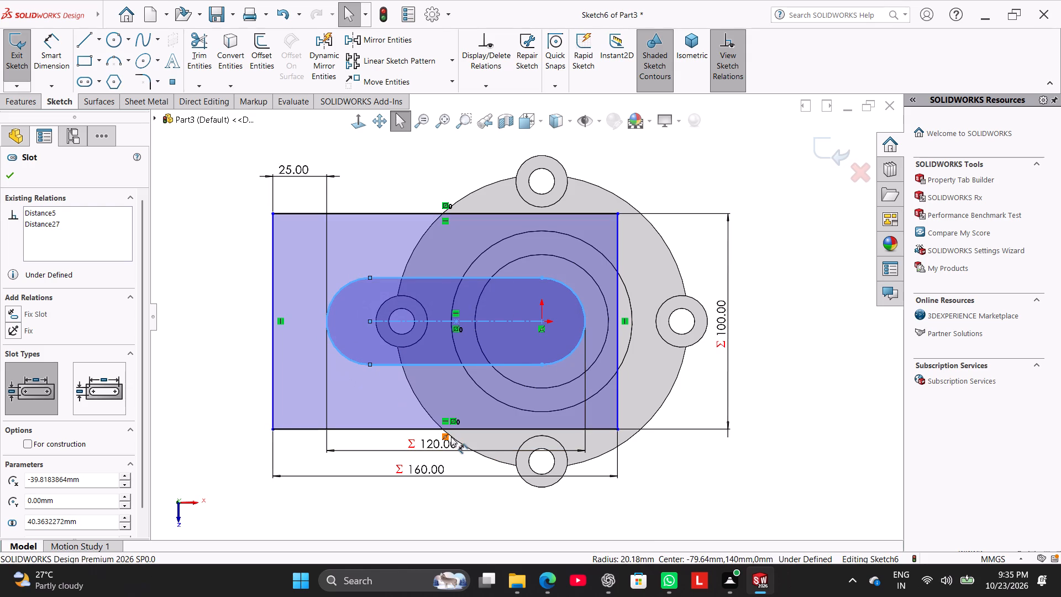
# Delete the unnumbered relation below the rectangle's lower horizontal edge and test the slot's freedom by shifting its far end arc.
pyautogui.rightClick(448, 437)
pyautogui.click(486, 558)
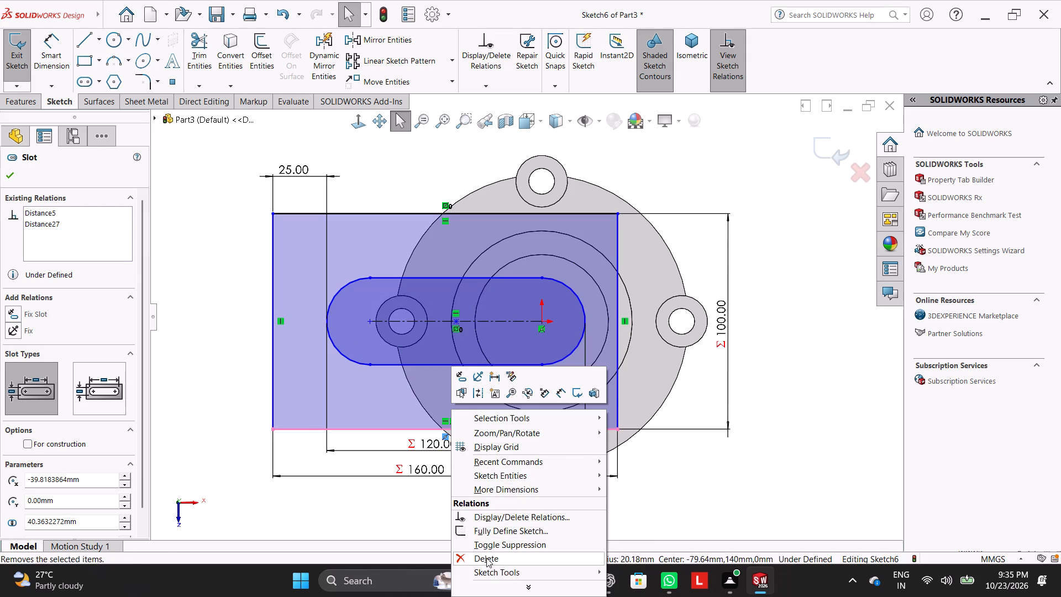
pyautogui.moveTo(339, 354); pyautogui.dragTo(355, 354)
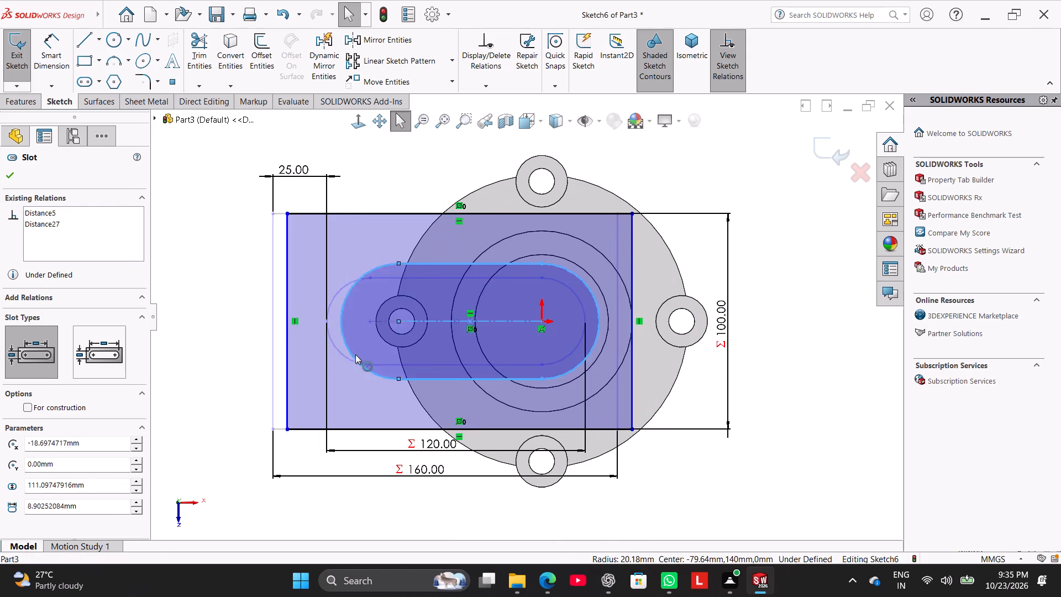
pyautogui.moveTo(355, 354); pyautogui.dragTo(345, 348)
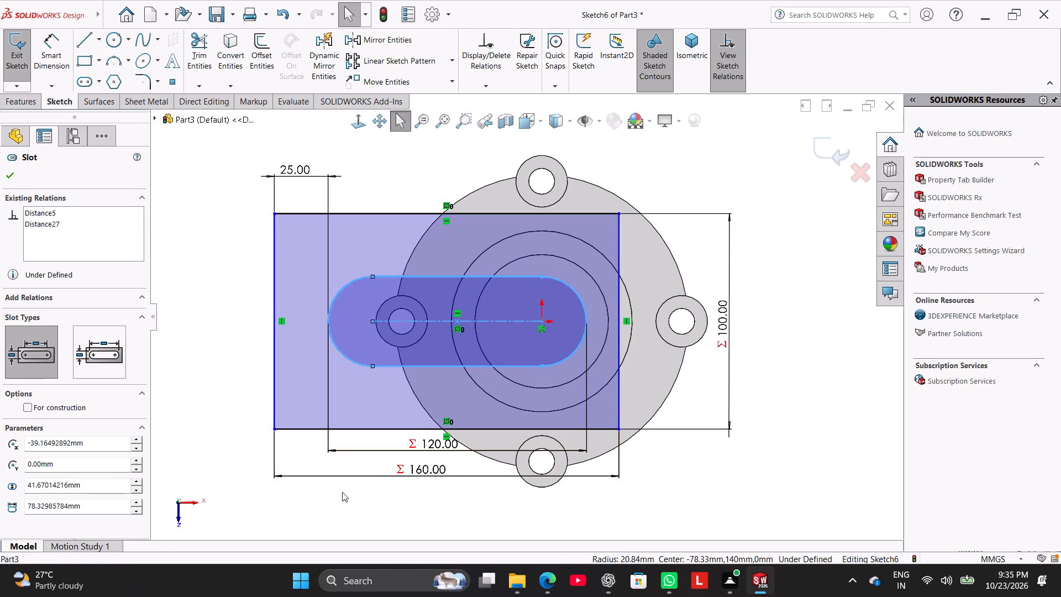
pyautogui.click(342, 492)
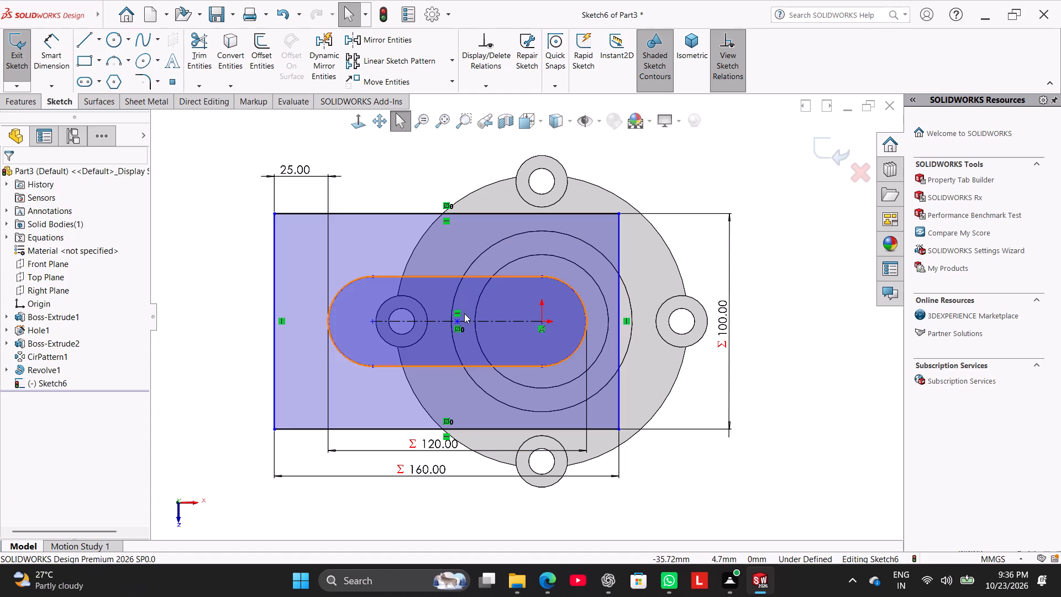
# Delete the relation shared by the slot's centerline and the rectangle's two horizontal edges, and test by shifting the far vertical edge.
pyautogui.rightClick(458, 332)
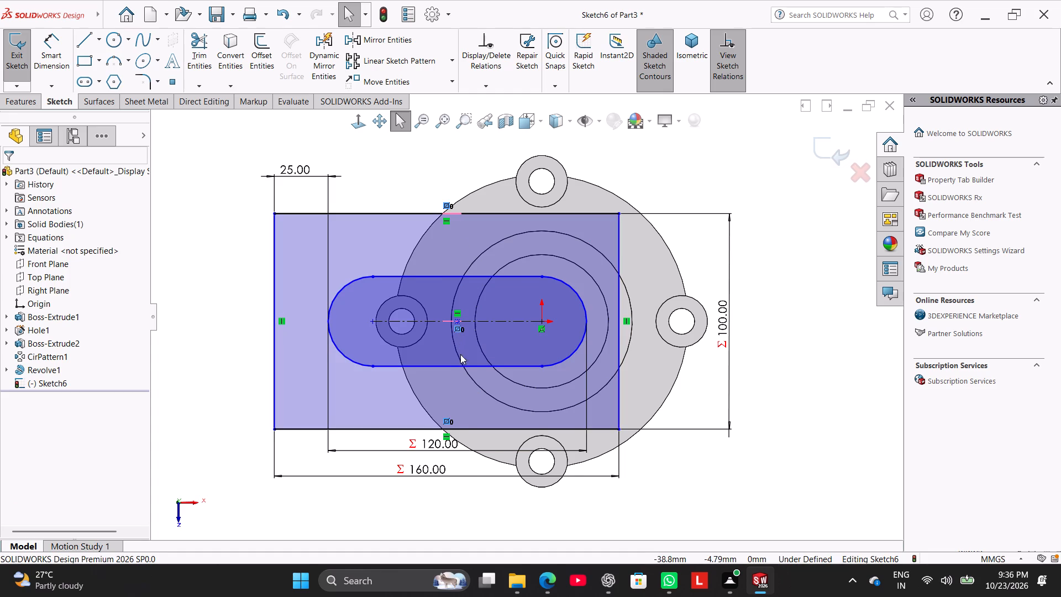
pyautogui.click(486, 479)
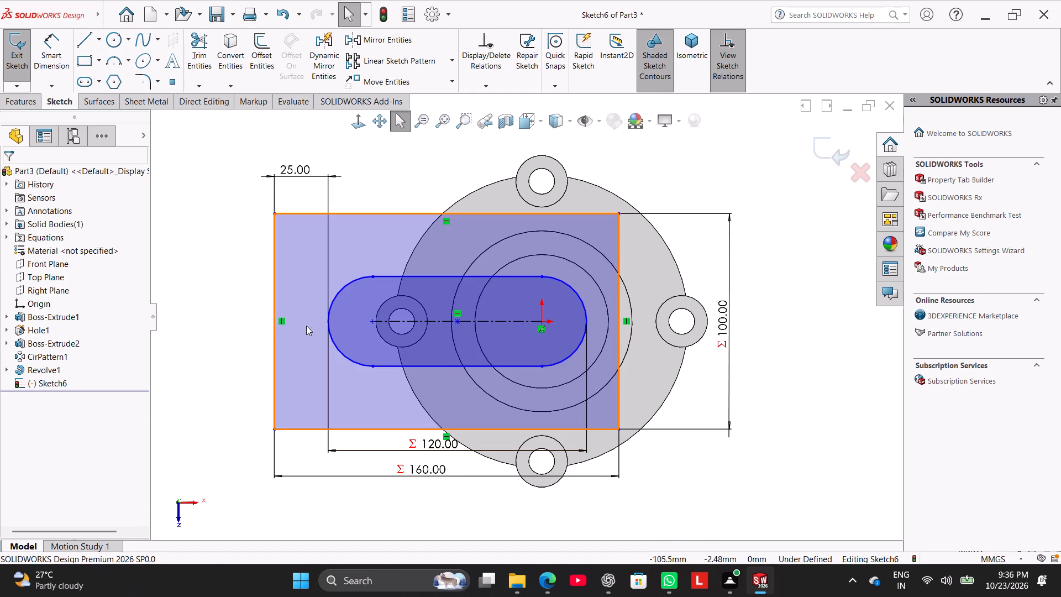
pyautogui.moveTo(277, 295); pyautogui.dragTo(253, 295)
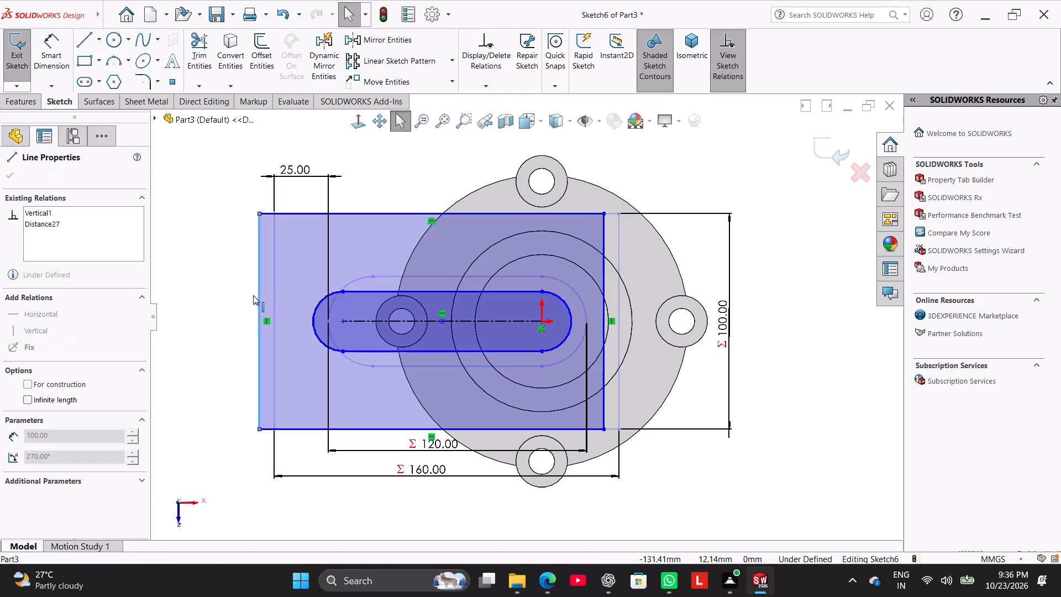
pyautogui.moveTo(253, 295); pyautogui.dragTo(272, 295)
pyautogui.click(206, 331)
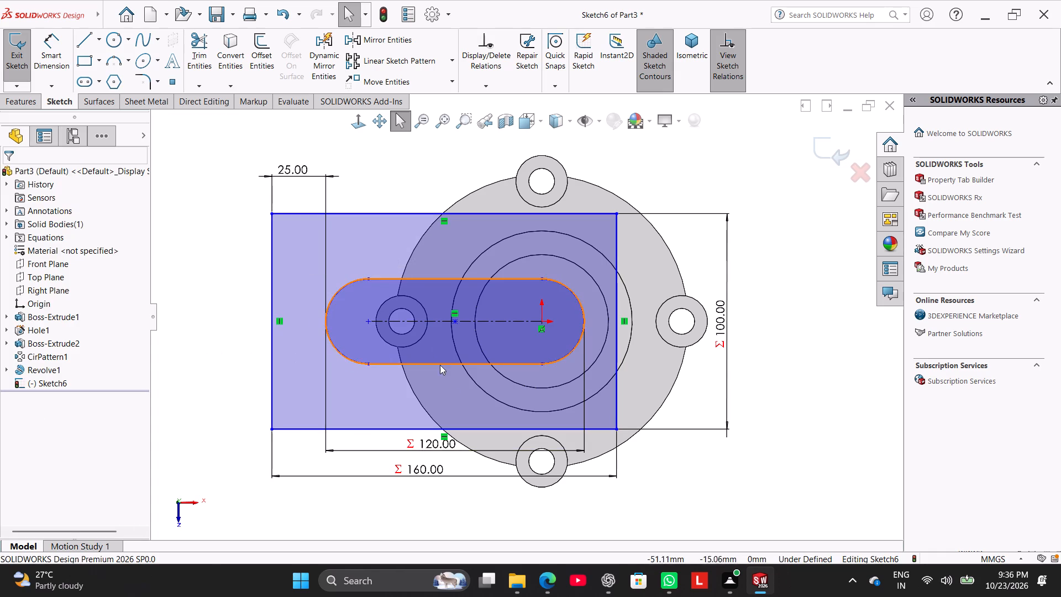
# Delete all remaining displayed relations: the slot centerline's horizontal, the slot's relation at the origin, and the rectangle edges' horizontals and verticals.
pyautogui.rightClick(455, 313)
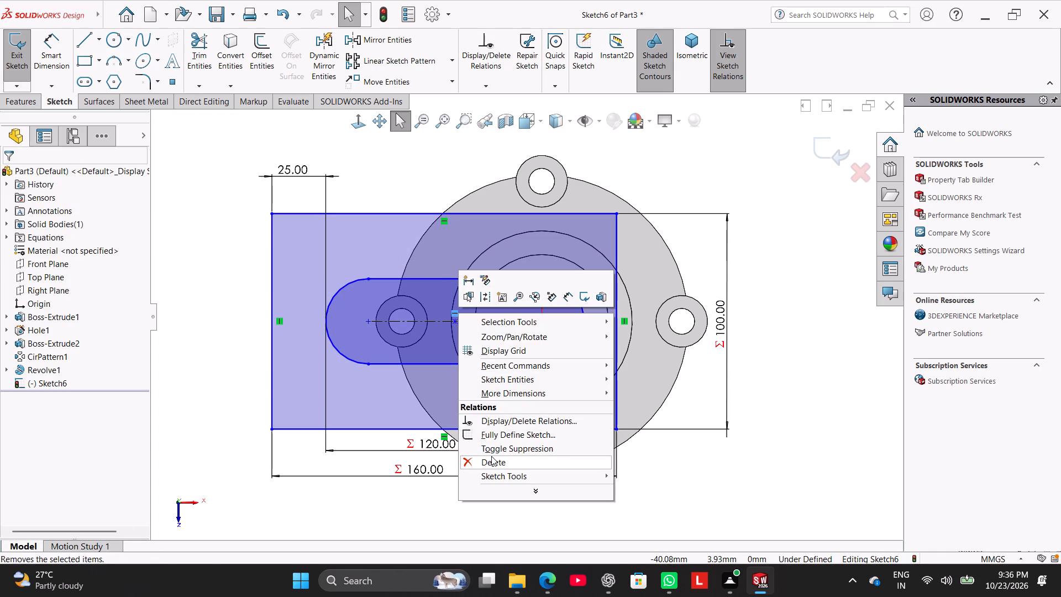
pyautogui.click(491, 456)
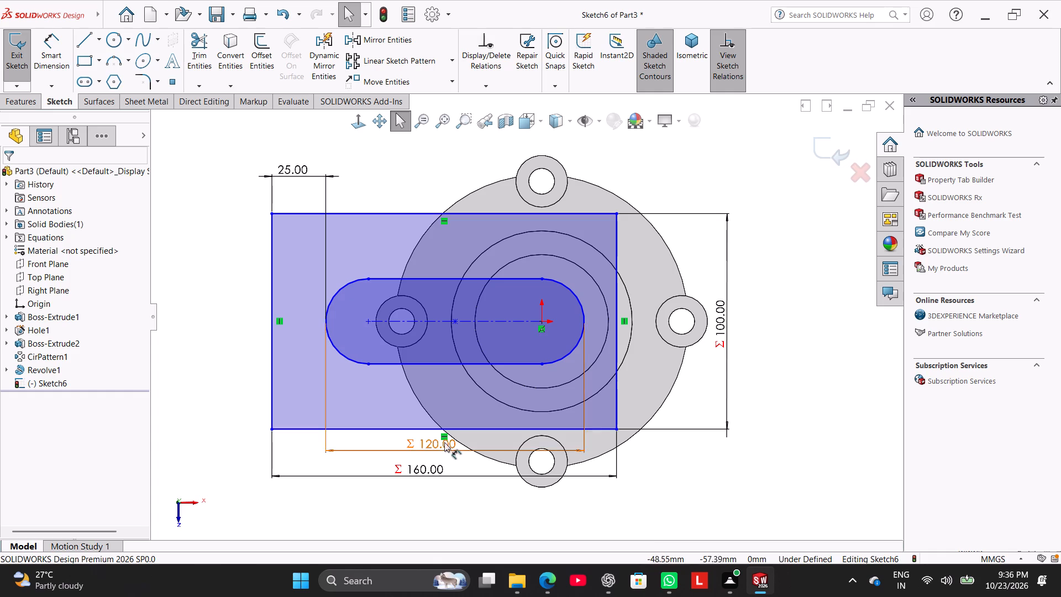
pyautogui.rightClick(445, 436)
pyautogui.click(484, 554)
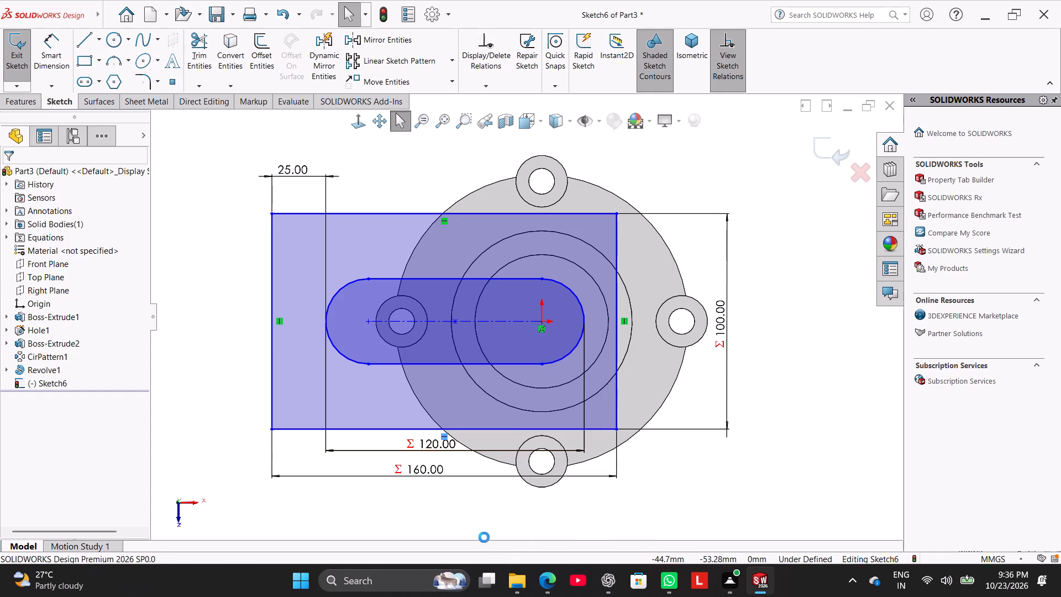
pyautogui.rightClick(542, 332)
pyautogui.click(556, 488)
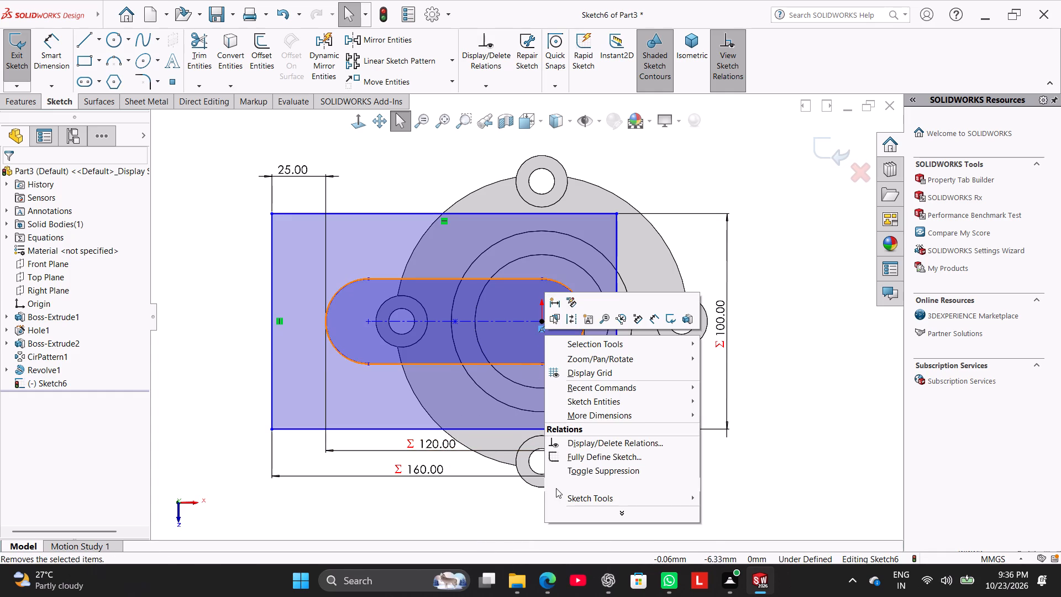
pyautogui.rightClick(626, 321)
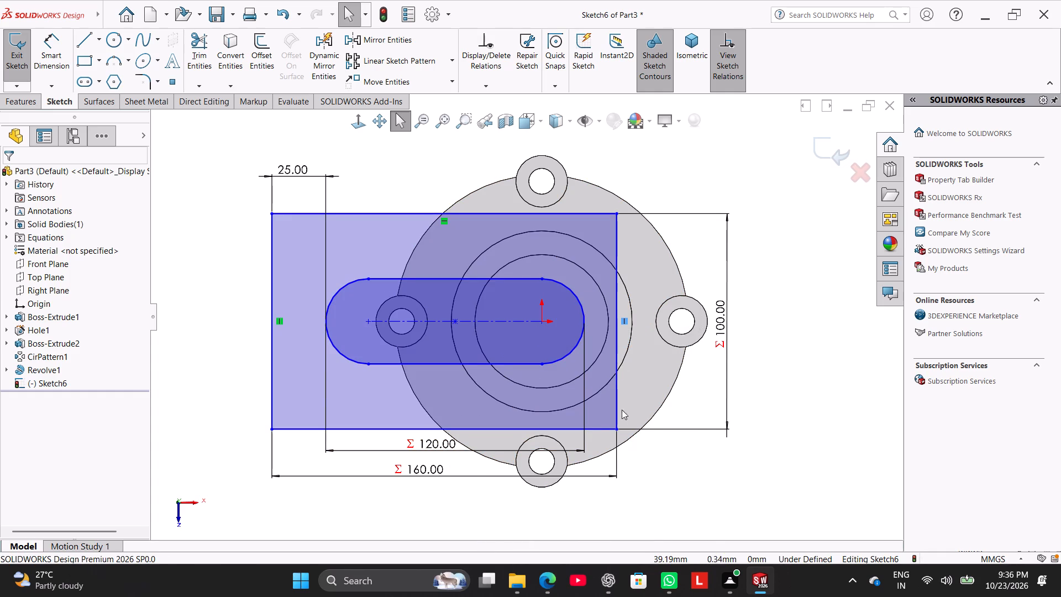
pyautogui.click(660, 467)
pyautogui.rightClick(443, 221)
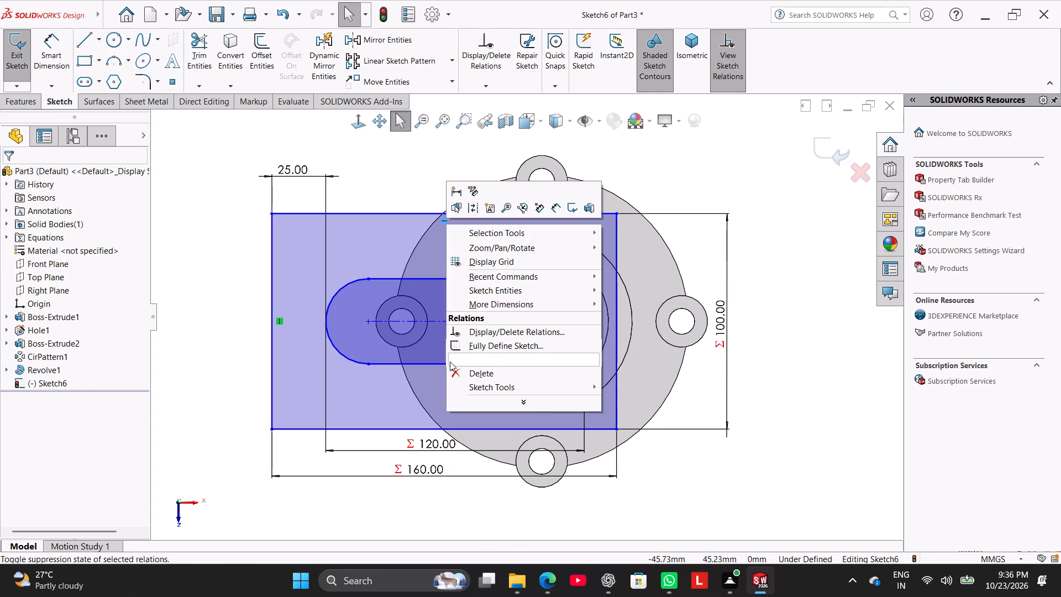
pyautogui.click(479, 375)
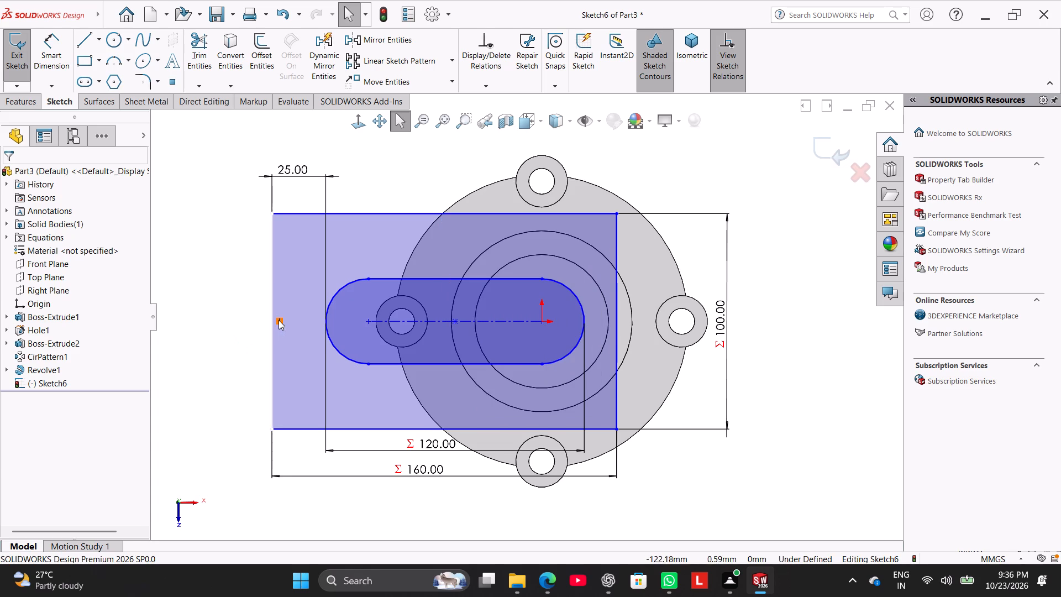
pyautogui.rightClick(279, 320)
pyautogui.click(344, 469)
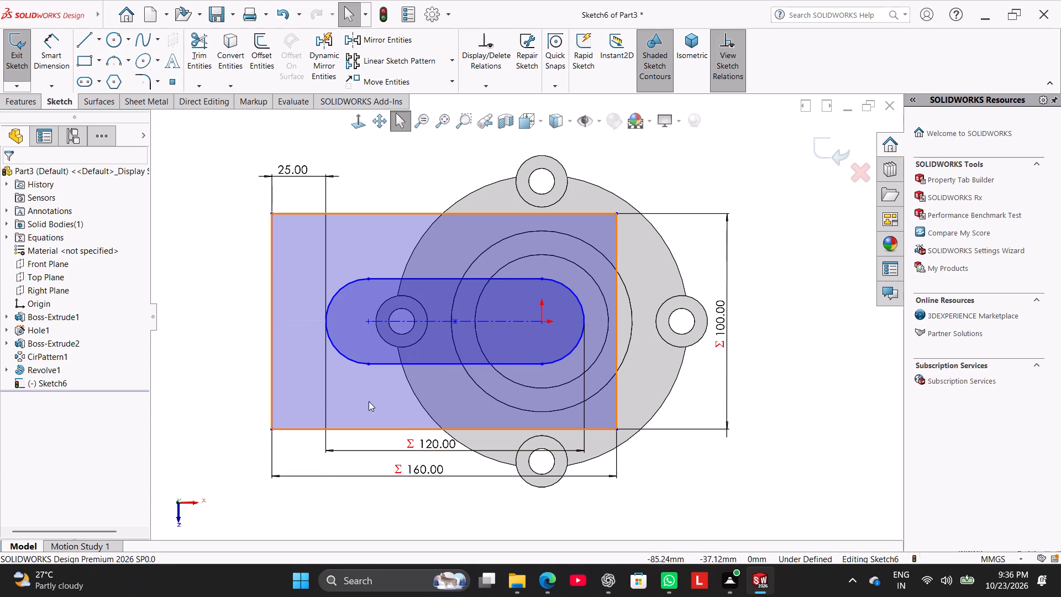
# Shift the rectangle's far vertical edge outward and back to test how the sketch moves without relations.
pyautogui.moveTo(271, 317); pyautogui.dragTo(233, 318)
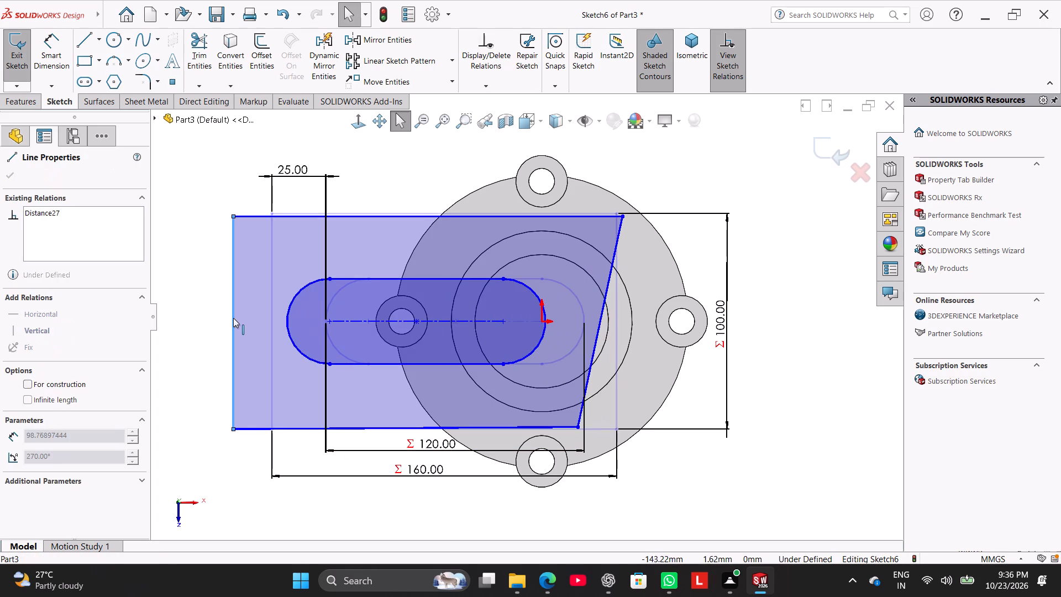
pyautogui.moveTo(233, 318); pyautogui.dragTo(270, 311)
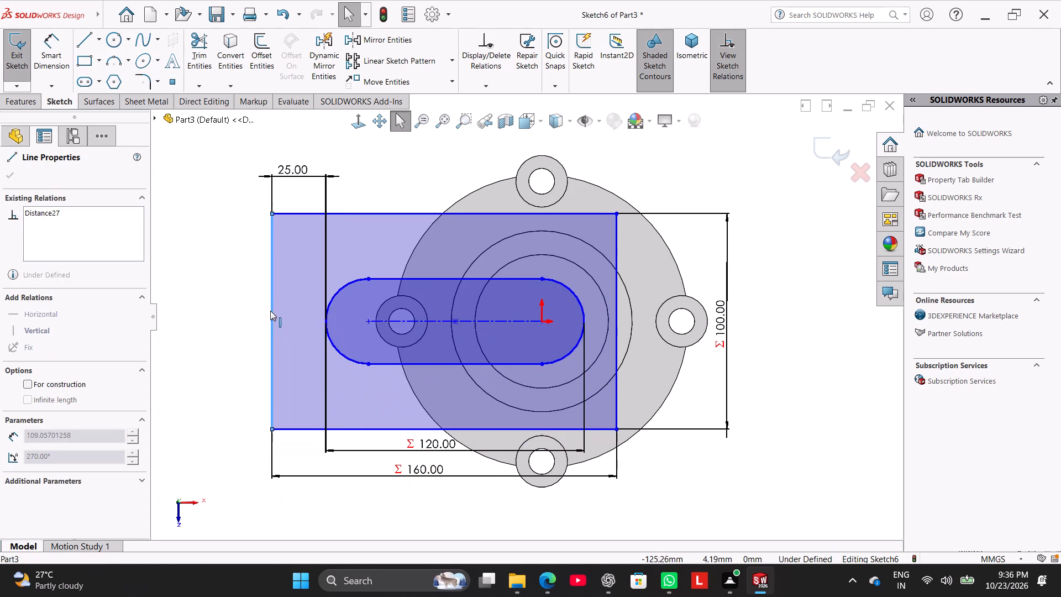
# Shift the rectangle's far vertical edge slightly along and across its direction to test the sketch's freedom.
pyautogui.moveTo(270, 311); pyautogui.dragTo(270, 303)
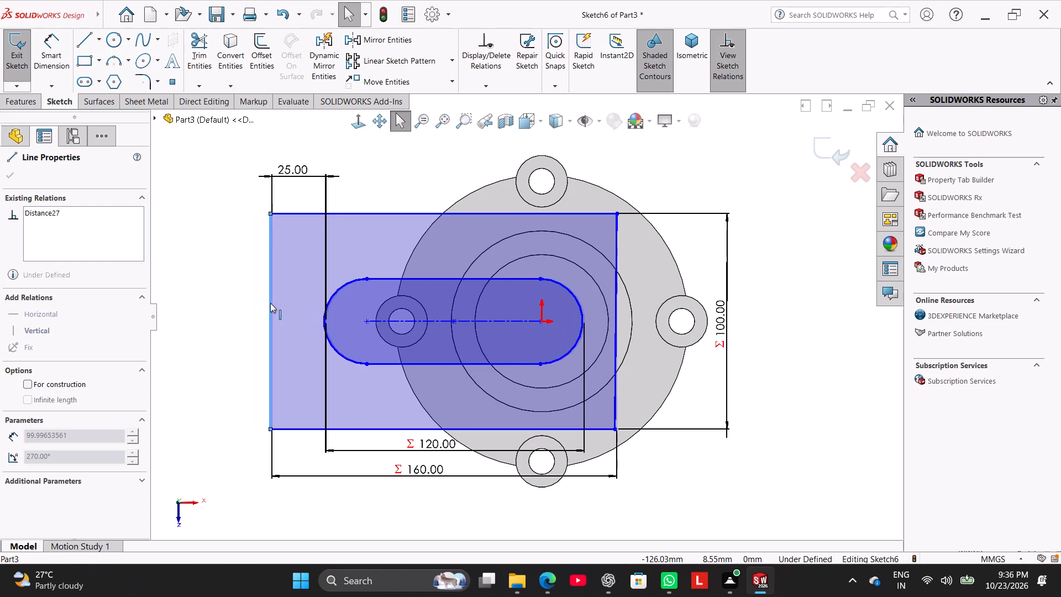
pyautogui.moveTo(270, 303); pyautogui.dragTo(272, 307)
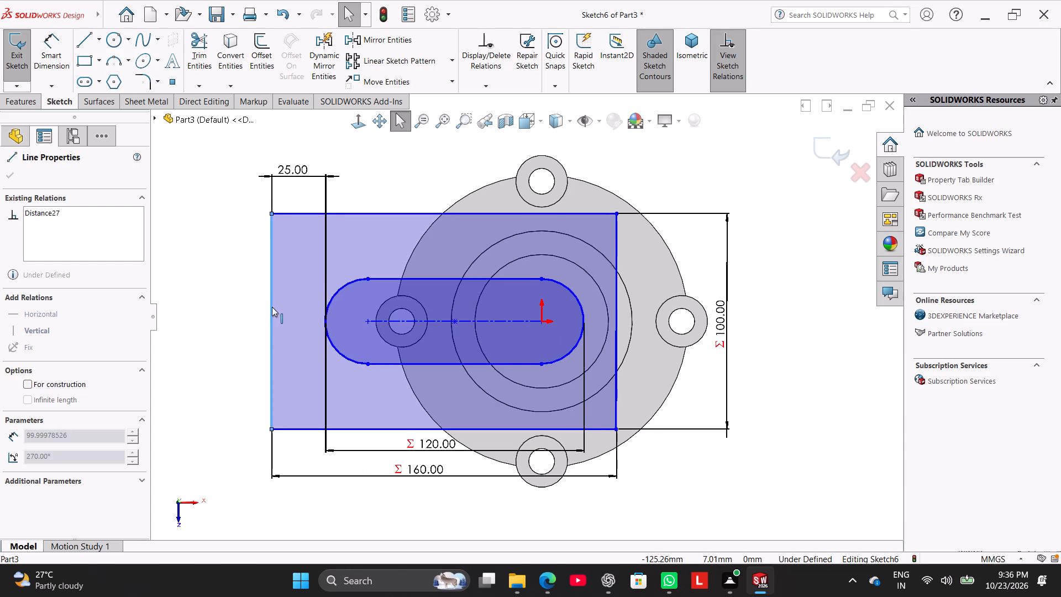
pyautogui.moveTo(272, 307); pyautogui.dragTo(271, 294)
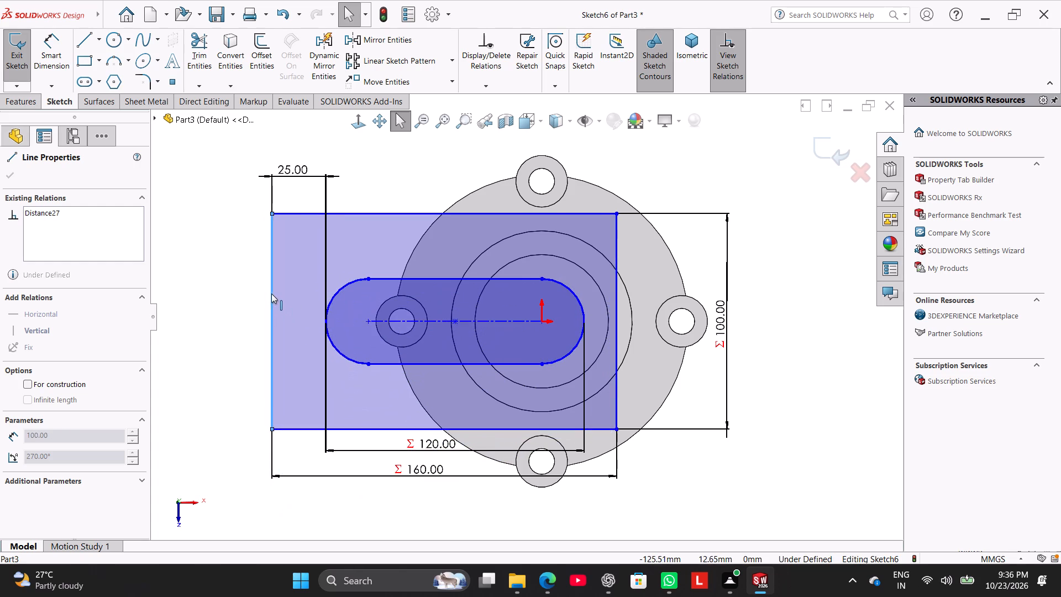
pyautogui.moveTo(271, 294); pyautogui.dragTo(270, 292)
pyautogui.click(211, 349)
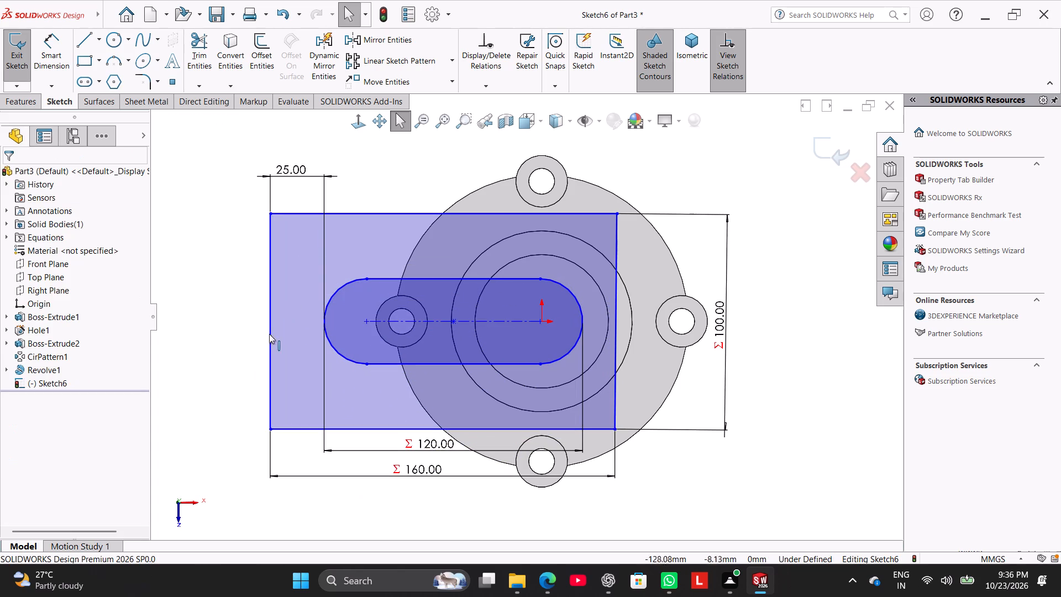
# Undo the edge shifts and the deletions of the rectangle edges' horizontal and vertical relations and the slot's relation at the origin.
pyautogui.click(276, 17)
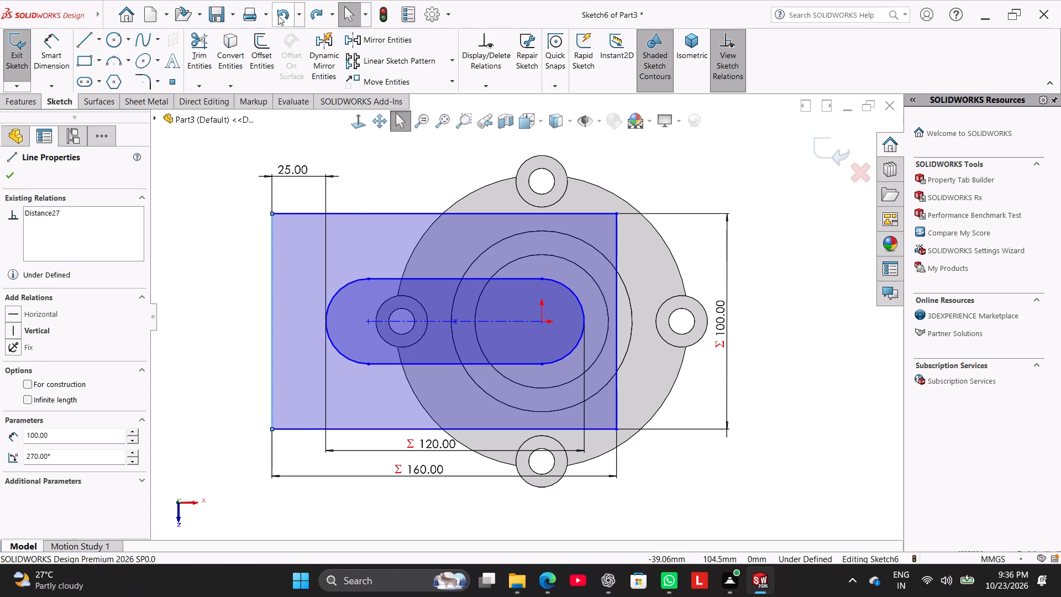
pyautogui.click(278, 15)
pyautogui.click(278, 15)
pyautogui.click(278, 15)
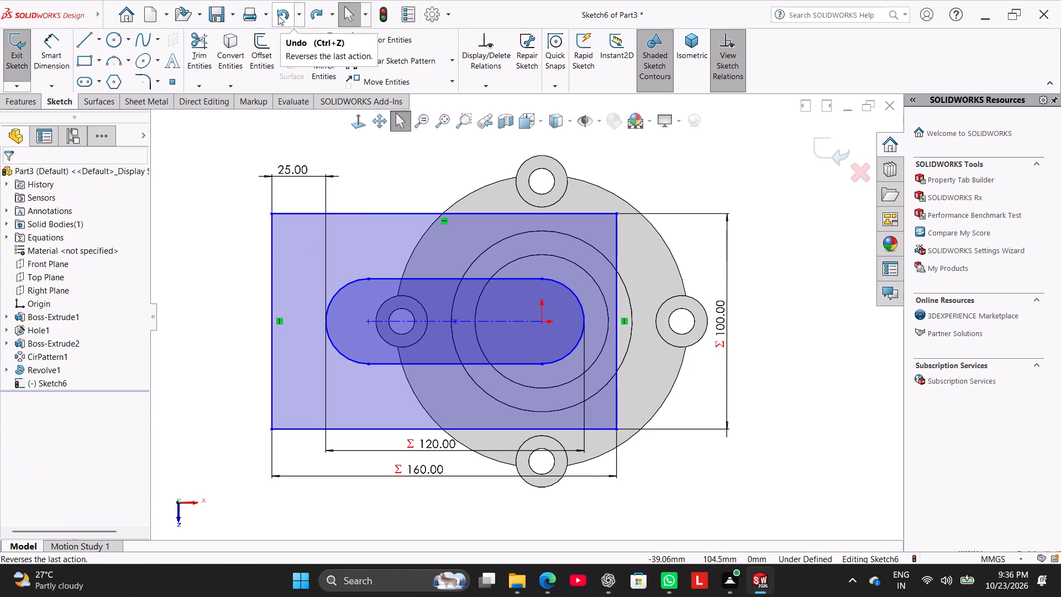
pyautogui.click(278, 15)
pyautogui.click(278, 15)
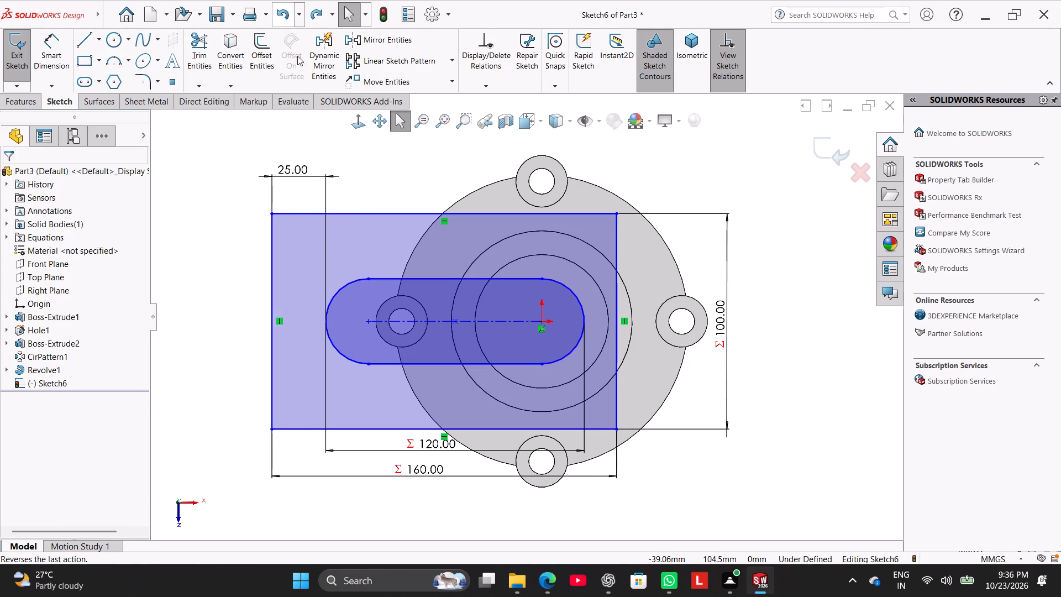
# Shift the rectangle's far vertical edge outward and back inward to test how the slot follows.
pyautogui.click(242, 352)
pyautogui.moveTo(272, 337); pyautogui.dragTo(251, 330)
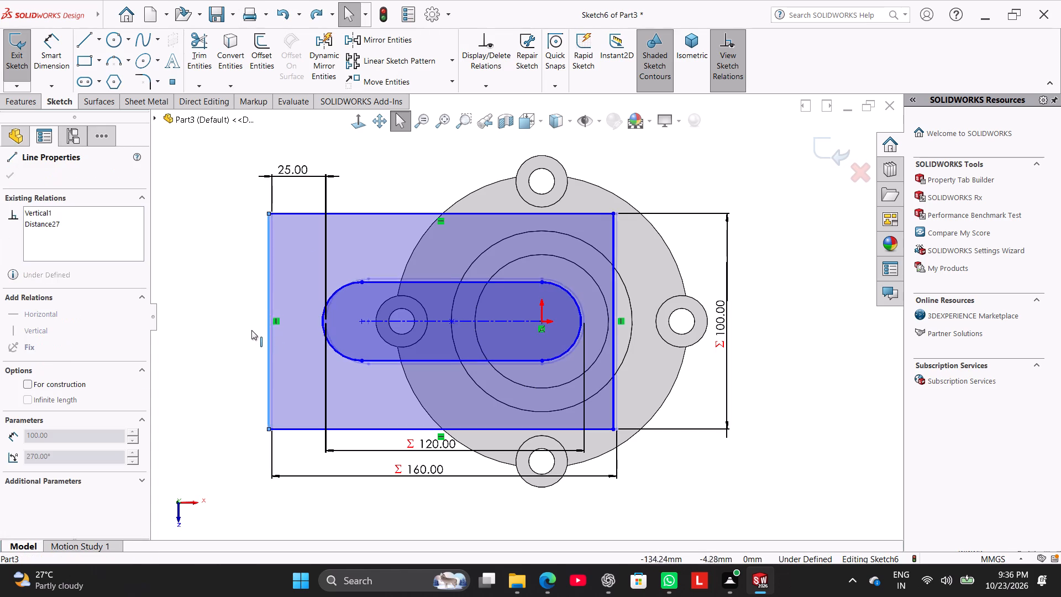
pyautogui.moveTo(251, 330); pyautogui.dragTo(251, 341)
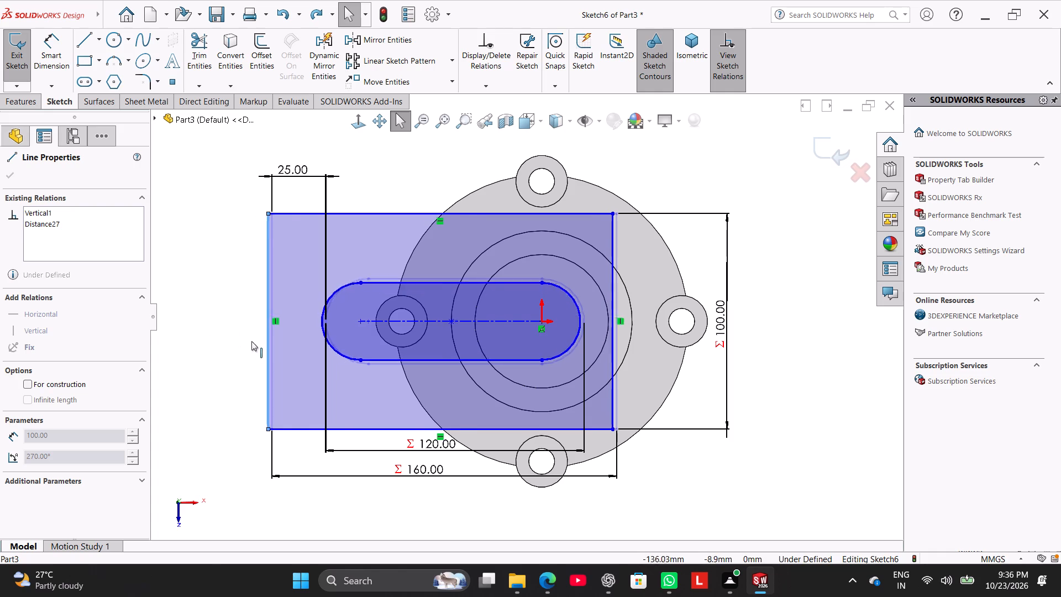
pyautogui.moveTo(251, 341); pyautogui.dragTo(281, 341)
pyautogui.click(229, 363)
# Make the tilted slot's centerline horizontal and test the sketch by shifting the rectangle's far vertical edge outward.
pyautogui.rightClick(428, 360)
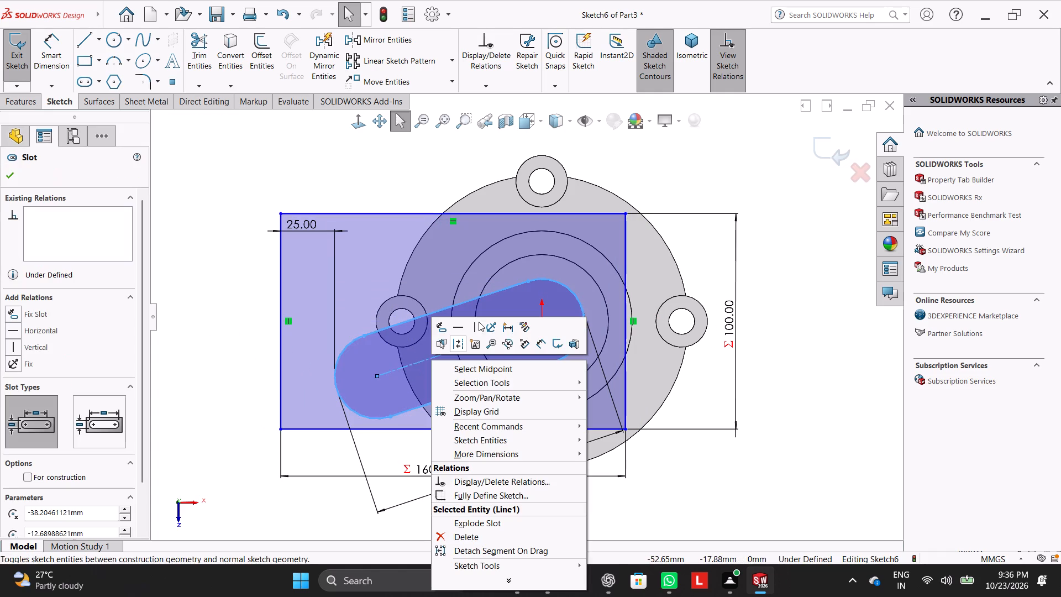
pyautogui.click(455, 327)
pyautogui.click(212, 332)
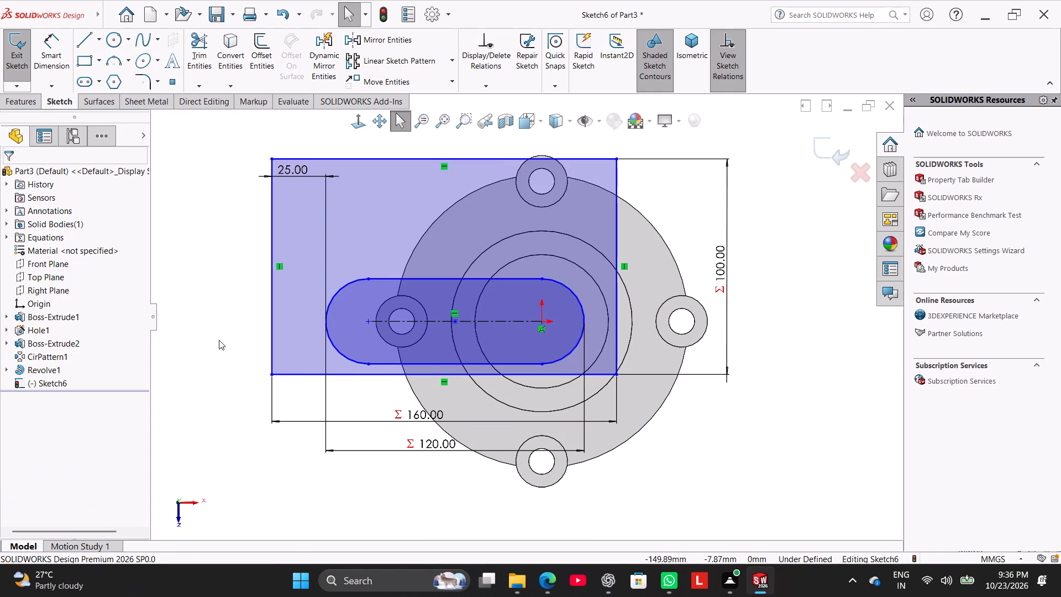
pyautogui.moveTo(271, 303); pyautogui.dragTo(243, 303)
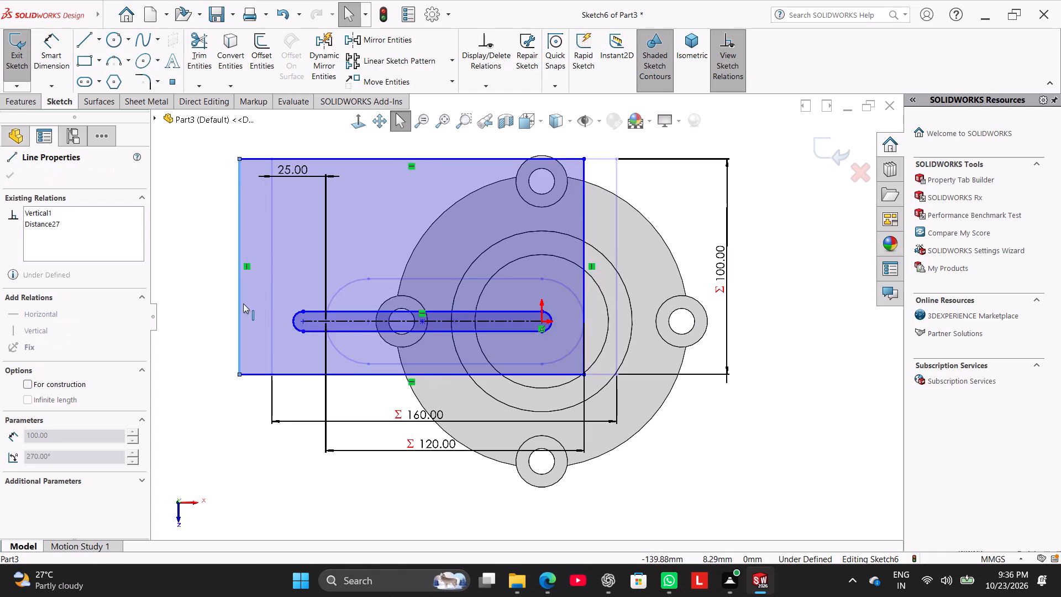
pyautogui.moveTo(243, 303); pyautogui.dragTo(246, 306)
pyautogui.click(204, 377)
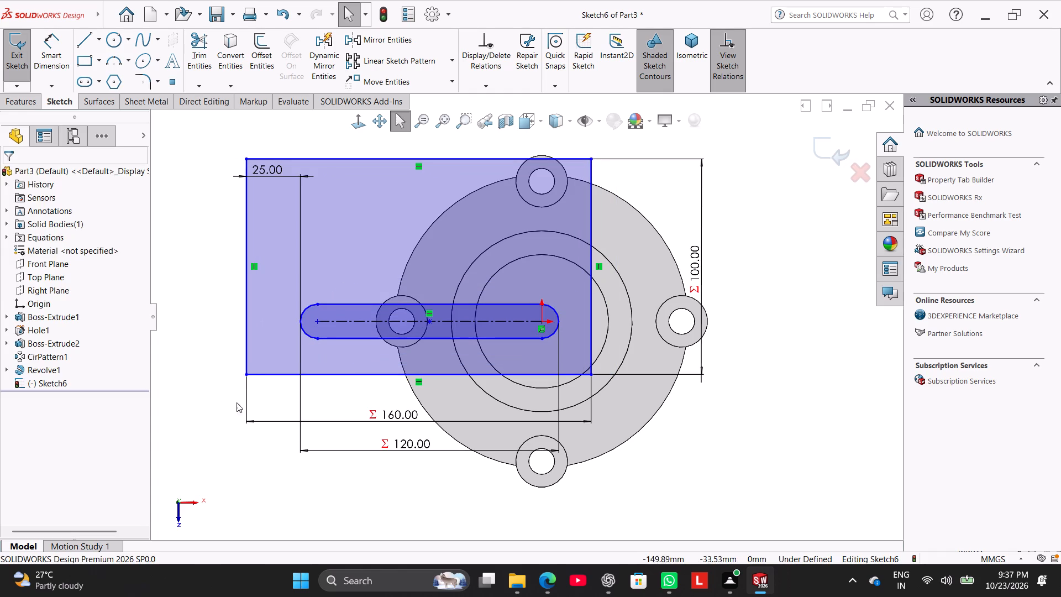
# Undo back through the edge shifts and the slot centerline's relation deletions, including the relation it shares with the rectangle's horizontal edges.
pyautogui.click(287, 19)
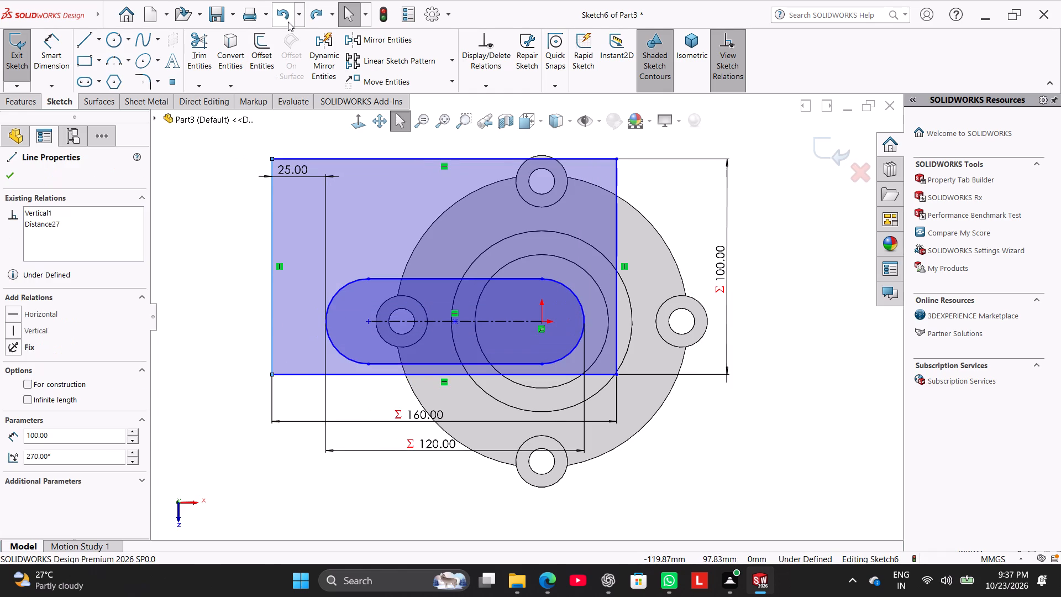
pyautogui.click(288, 22)
pyautogui.click(288, 22)
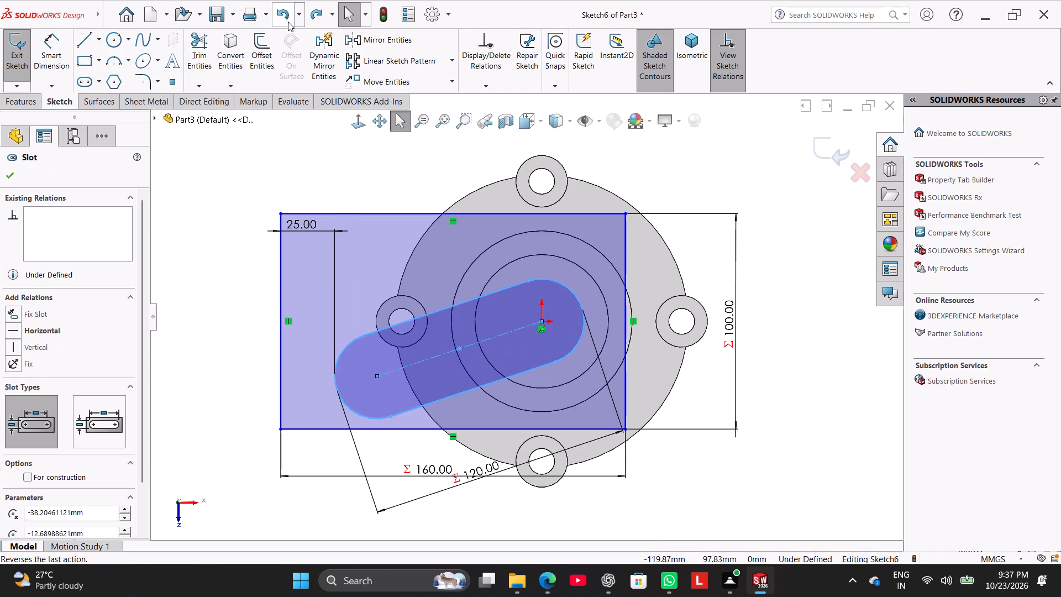
pyautogui.click(288, 22)
pyautogui.click(288, 22)
pyautogui.click(288, 22)
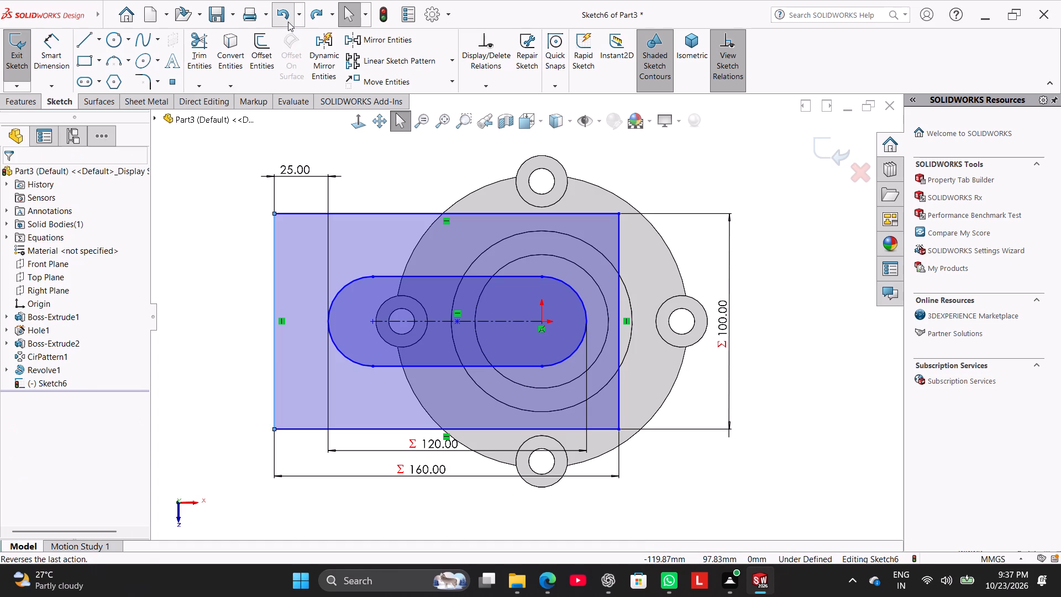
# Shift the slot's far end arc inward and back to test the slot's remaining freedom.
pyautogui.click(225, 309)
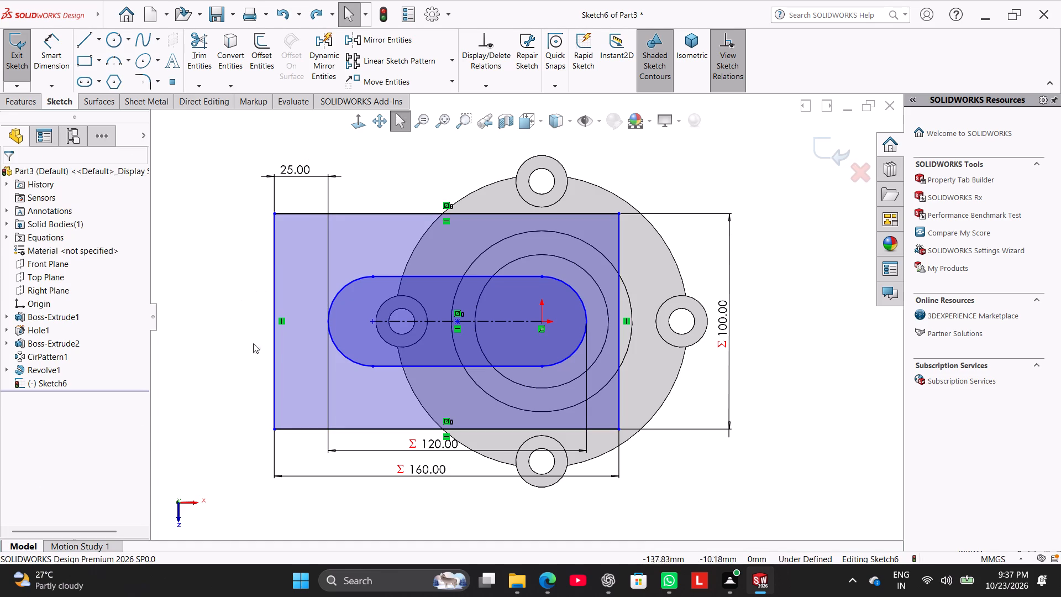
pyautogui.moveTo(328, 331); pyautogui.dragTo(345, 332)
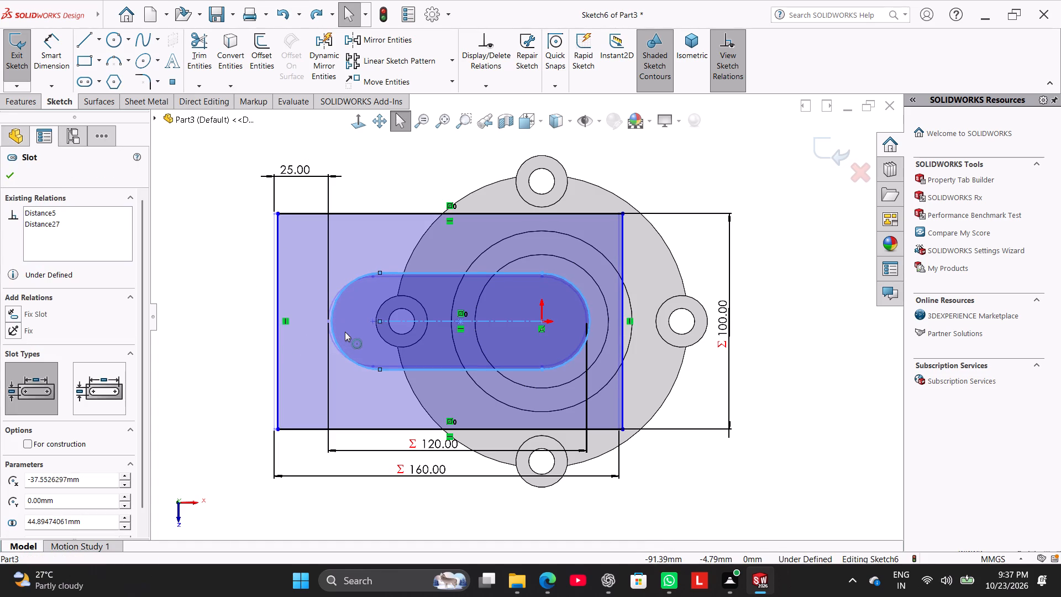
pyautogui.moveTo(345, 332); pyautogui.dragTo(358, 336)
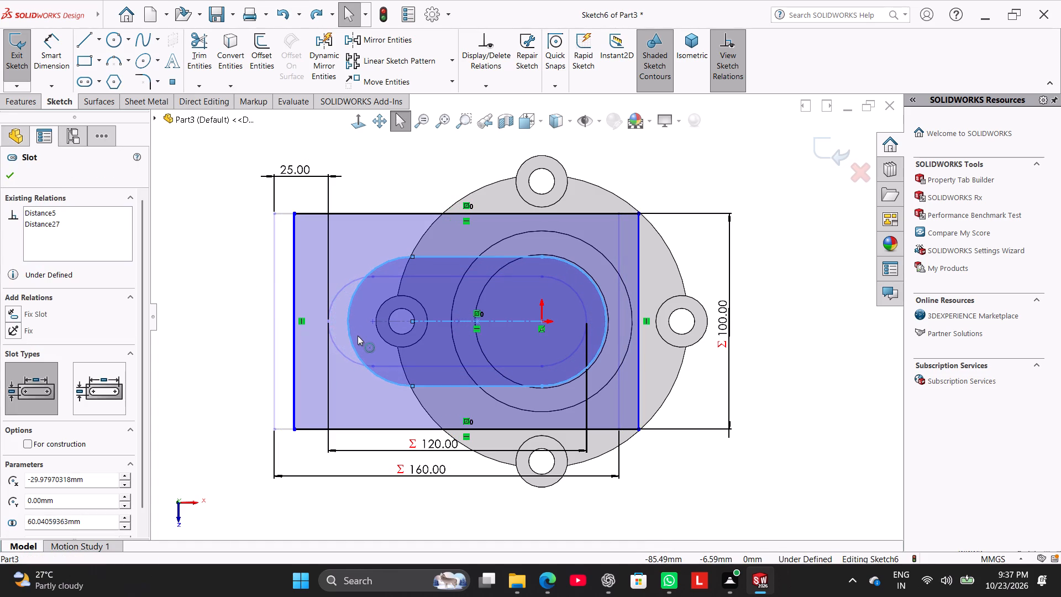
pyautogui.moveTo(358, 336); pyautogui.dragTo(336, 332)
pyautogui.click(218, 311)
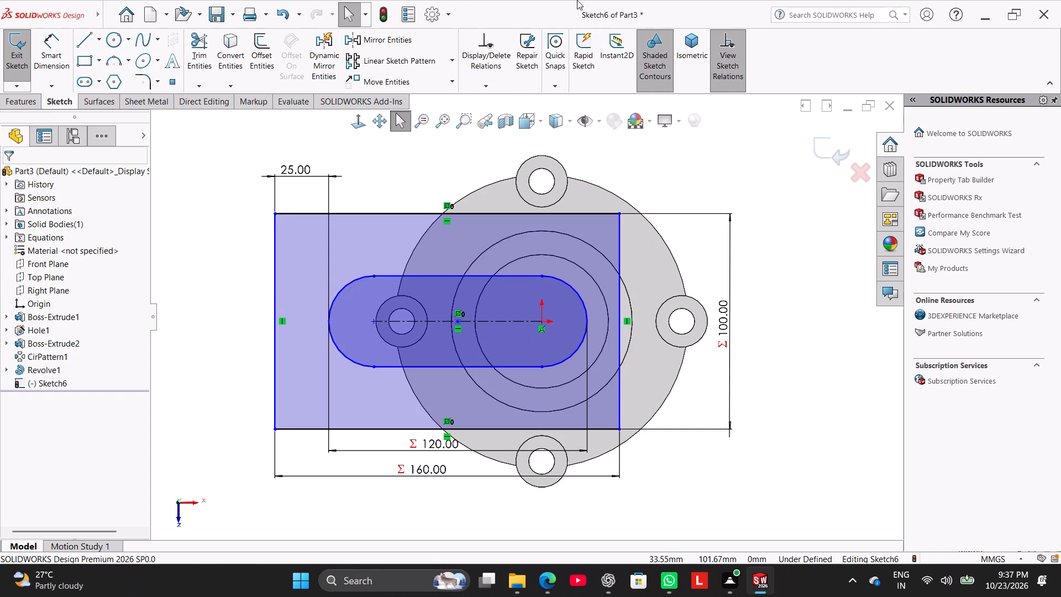
# Sketch a circle centred on the origin with a diameter of 50 mm and convert it to construction geometry.
pyautogui.click(117, 38)
pyautogui.click(543, 322)
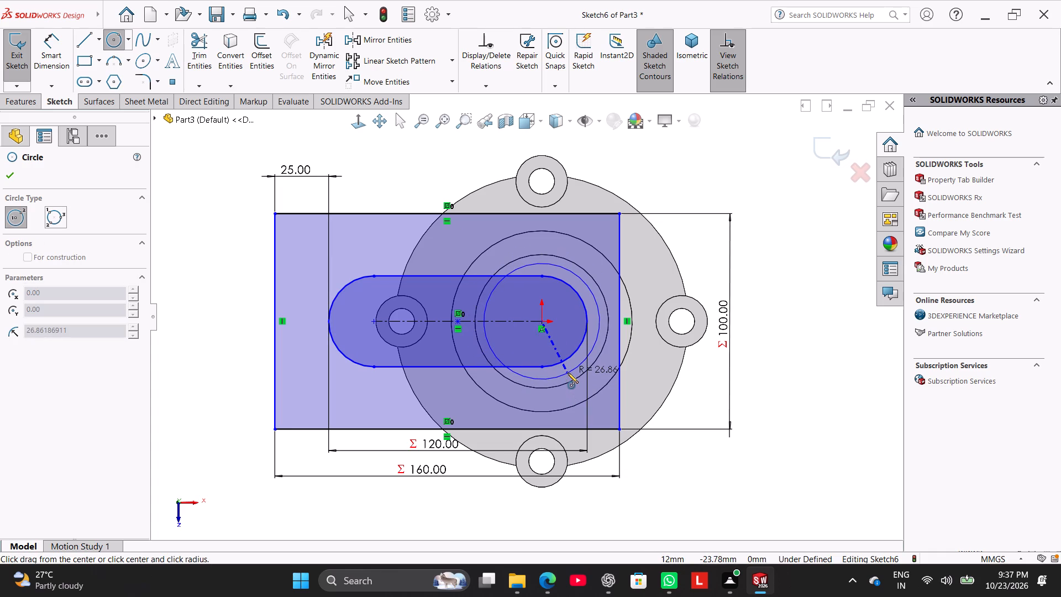
pyautogui.click(563, 373)
pyautogui.moveTo(53, 49); pyautogui.dragTo(59, 55)
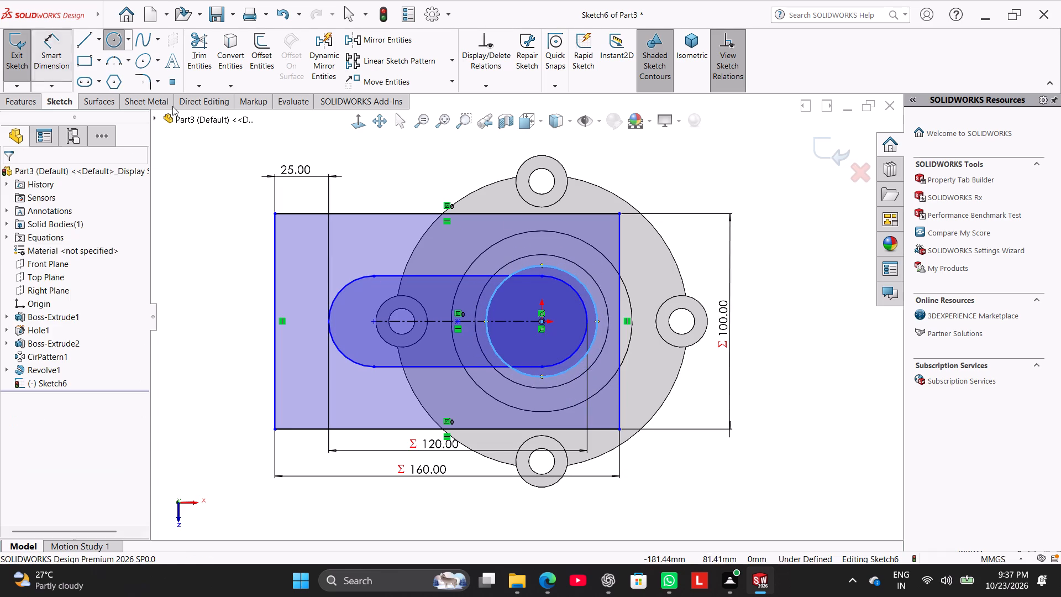
pyautogui.moveTo(575, 275); pyautogui.dragTo(585, 247)
pyautogui.click(659, 158)
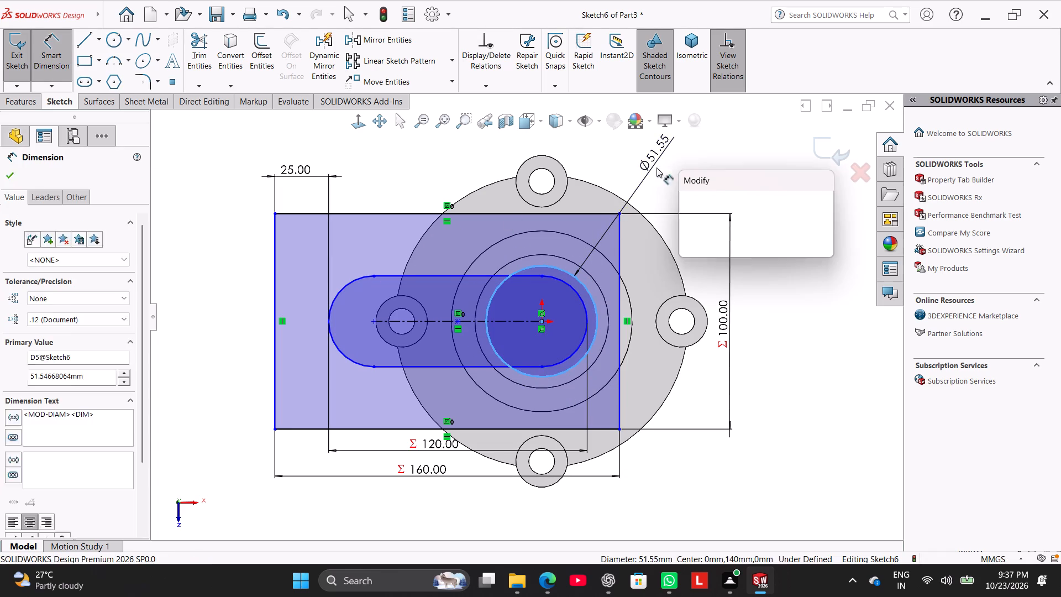
pyautogui.write('50')
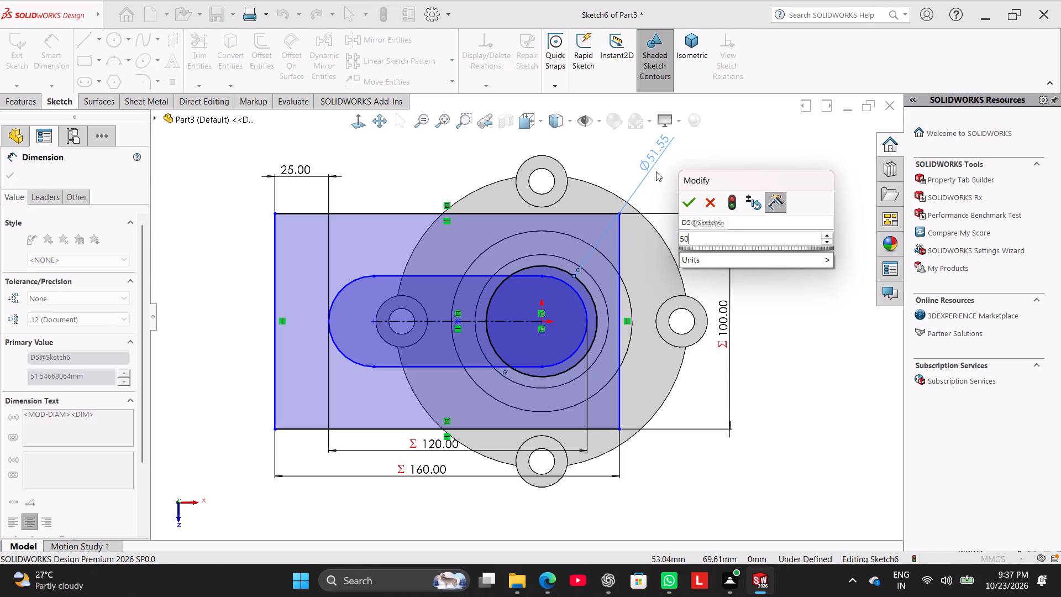
pyautogui.press('Return')
pyautogui.rightClick(686, 166)
pyautogui.click(724, 203)
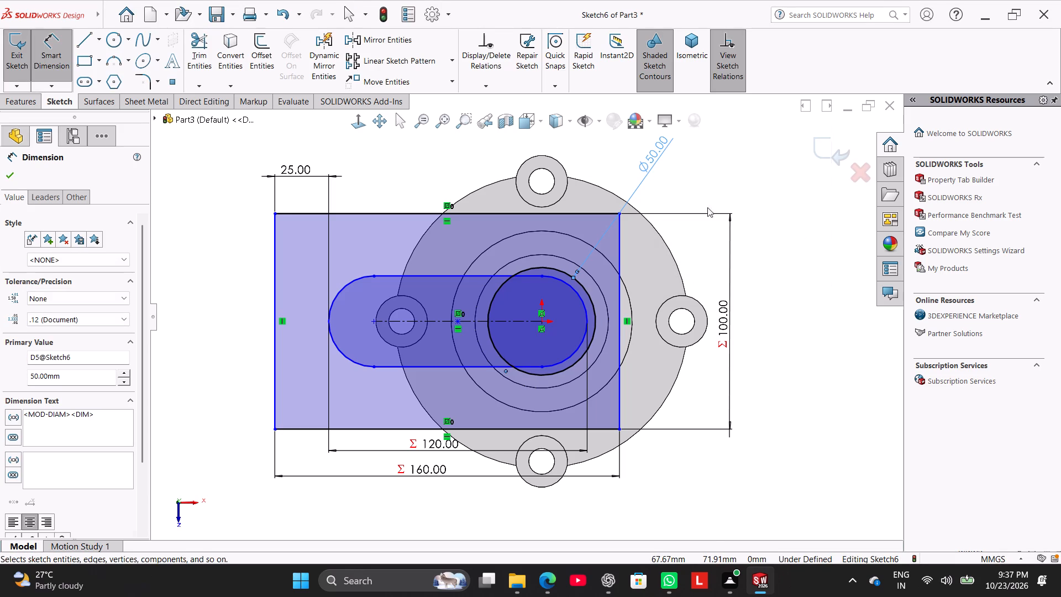
pyautogui.rightClick(555, 266)
pyautogui.click(584, 254)
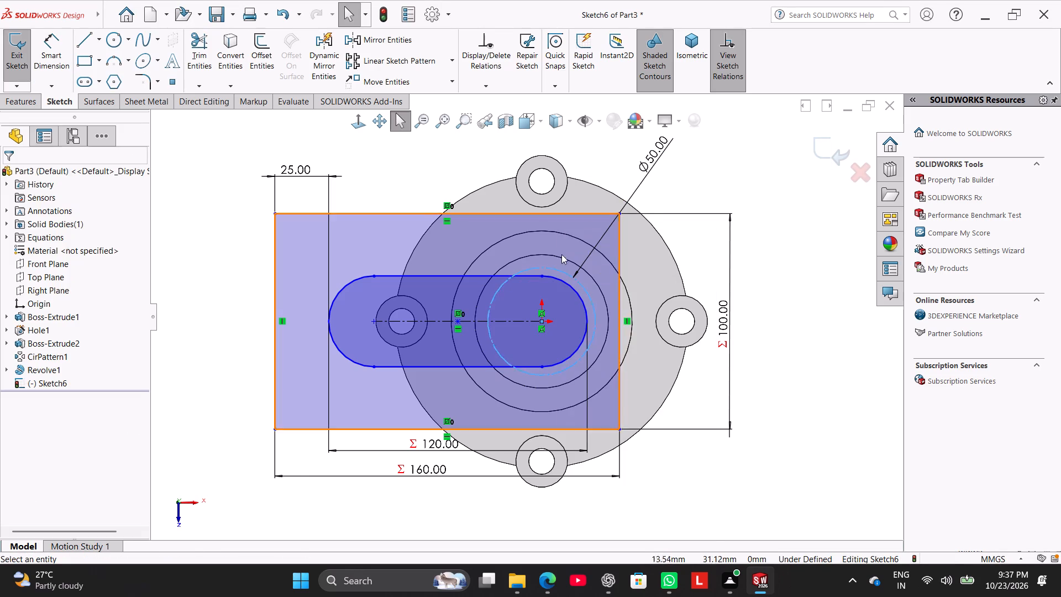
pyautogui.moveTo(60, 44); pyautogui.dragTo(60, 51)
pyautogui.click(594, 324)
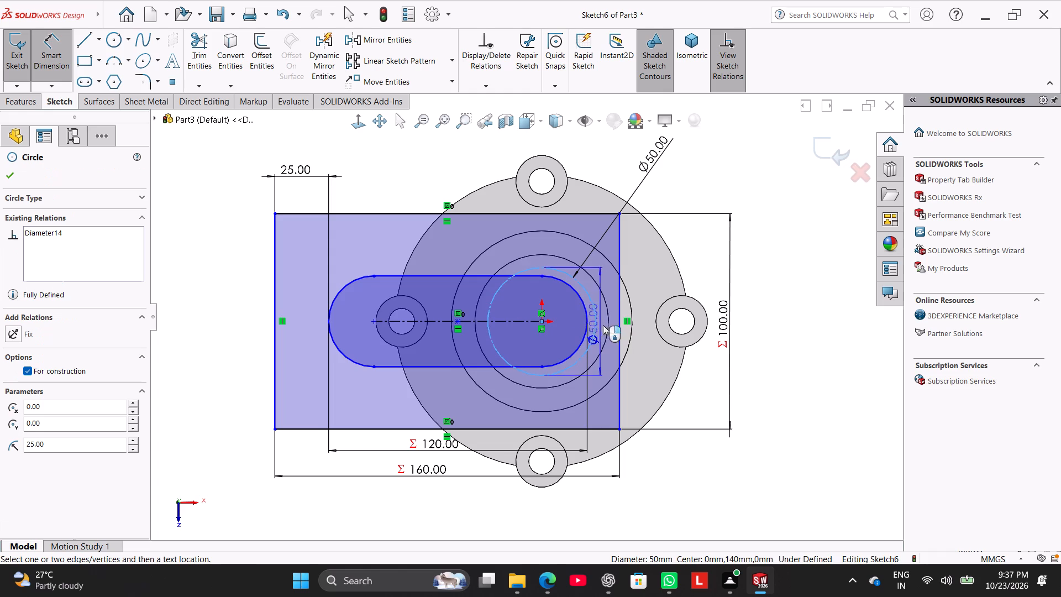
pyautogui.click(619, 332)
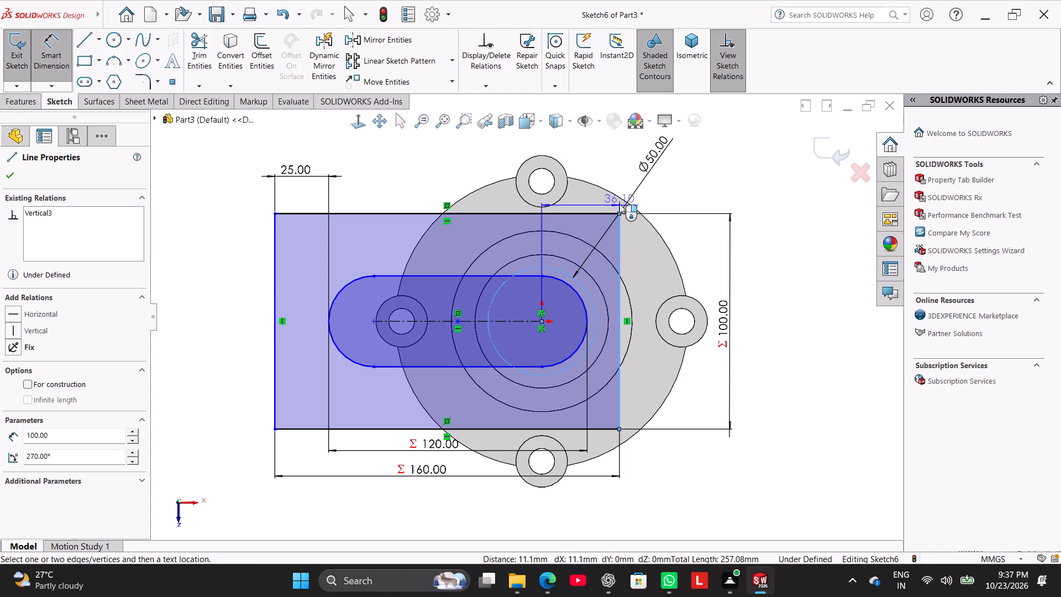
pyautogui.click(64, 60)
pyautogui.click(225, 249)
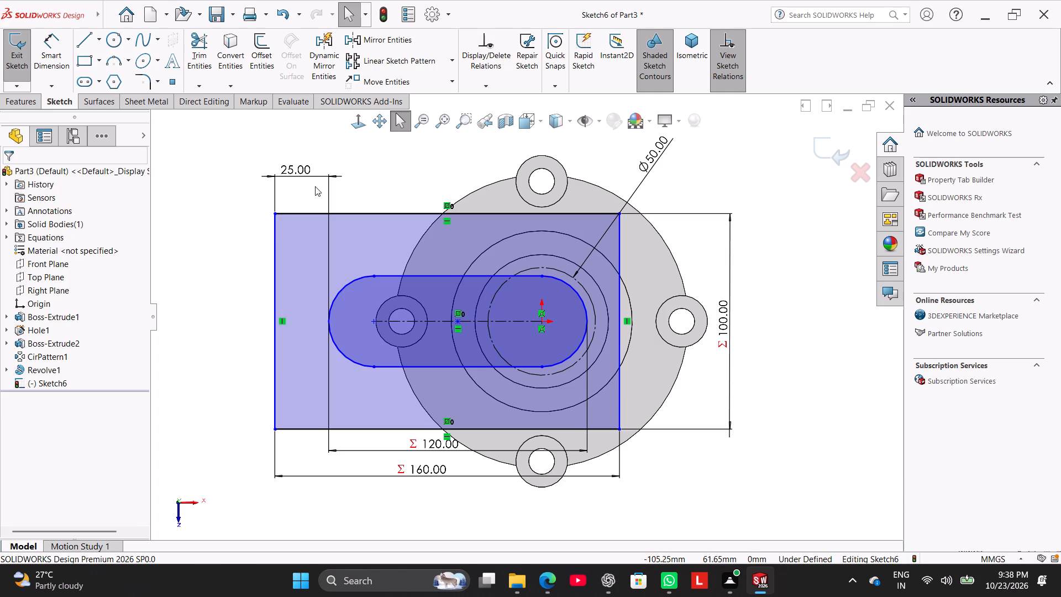
# Delete the 25 mm dimension between the rectangle's far vertical edge and the slot's far end arc.
pyautogui.rightClick(301, 172)
pyautogui.click(354, 321)
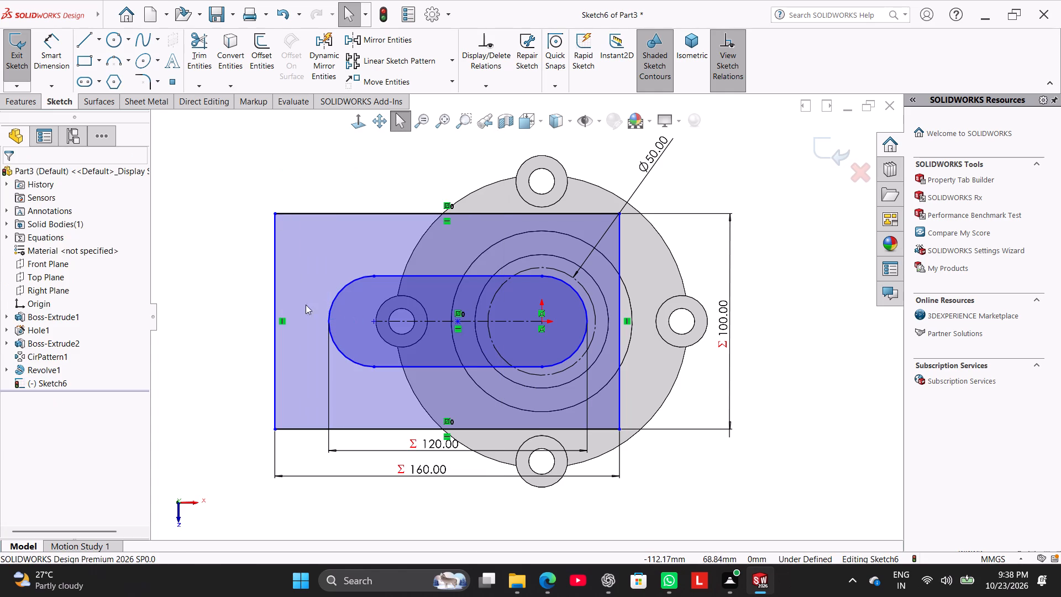
pyautogui.click(203, 227)
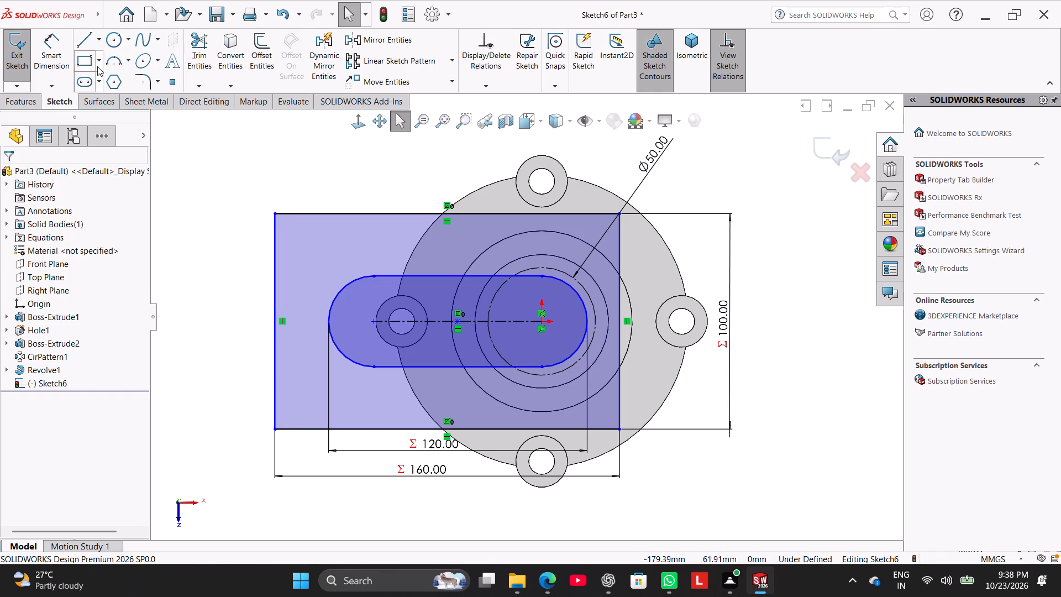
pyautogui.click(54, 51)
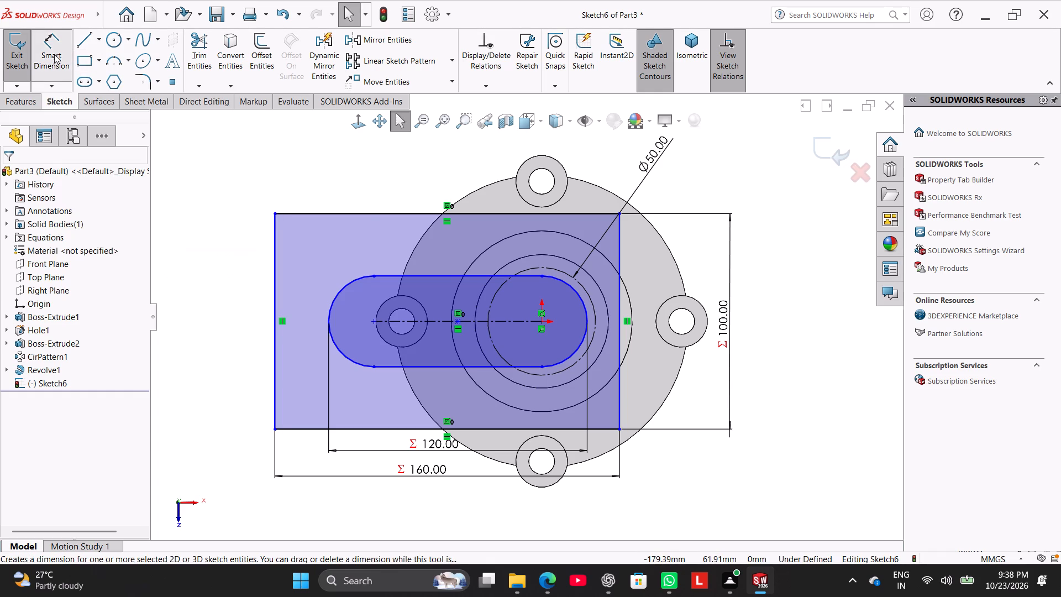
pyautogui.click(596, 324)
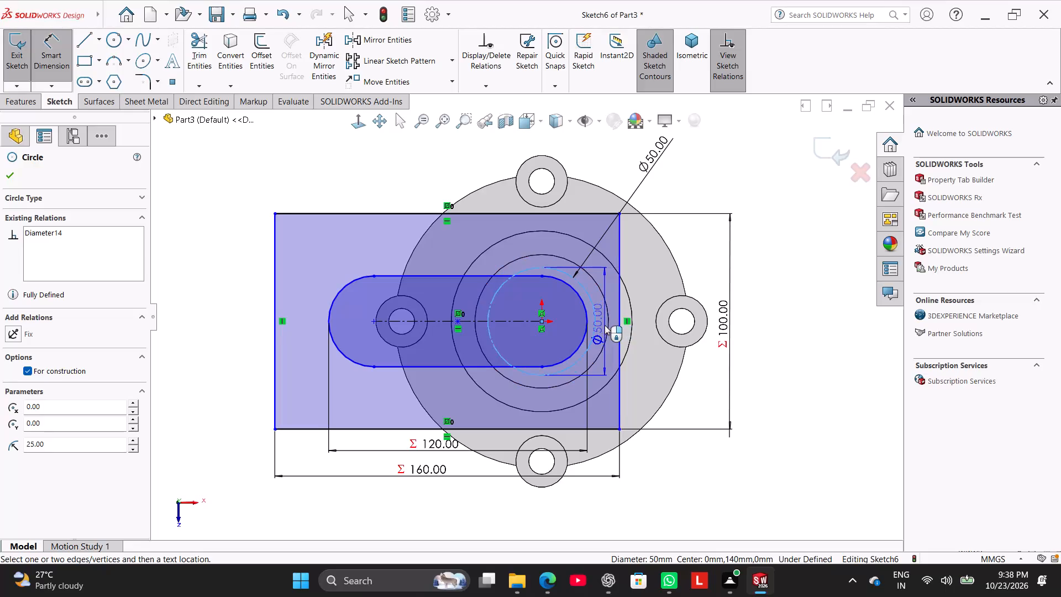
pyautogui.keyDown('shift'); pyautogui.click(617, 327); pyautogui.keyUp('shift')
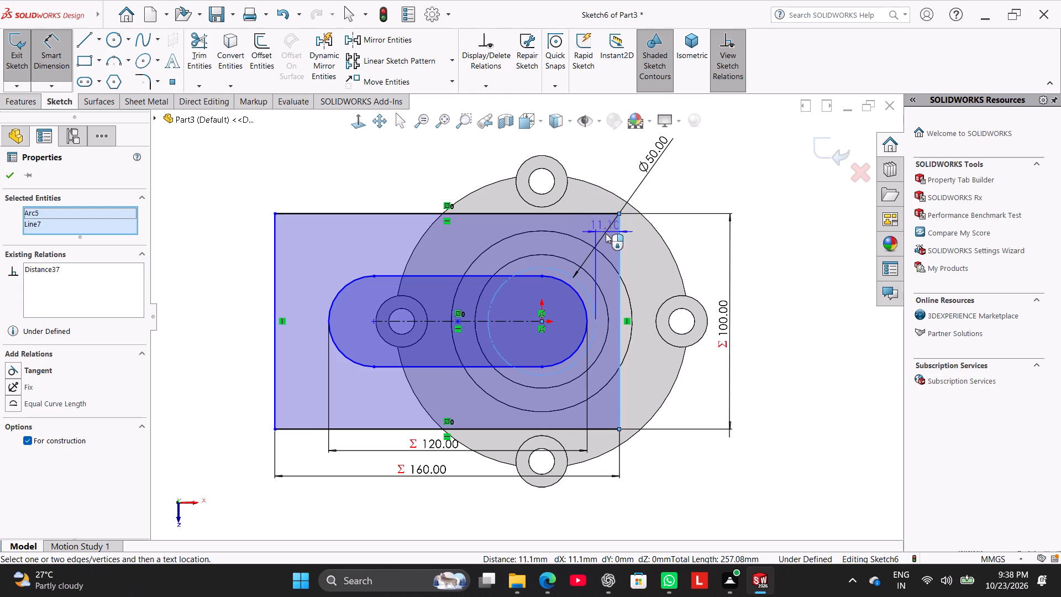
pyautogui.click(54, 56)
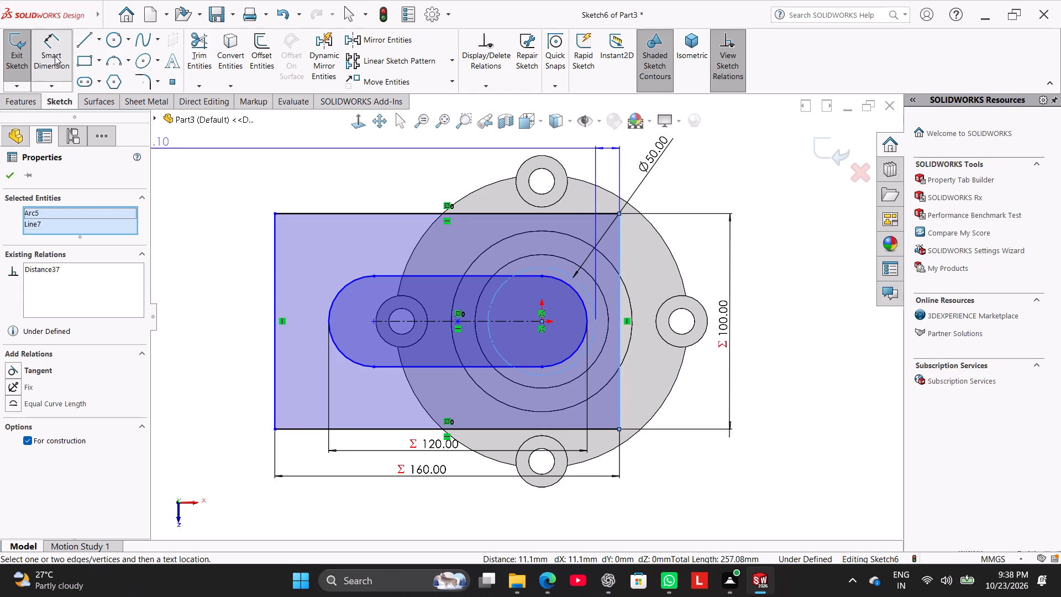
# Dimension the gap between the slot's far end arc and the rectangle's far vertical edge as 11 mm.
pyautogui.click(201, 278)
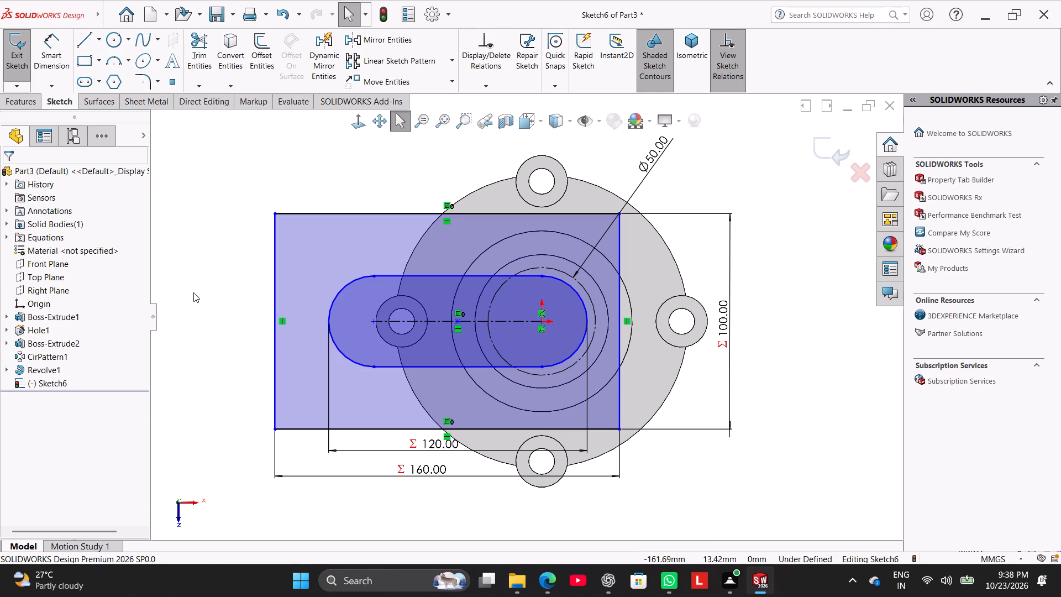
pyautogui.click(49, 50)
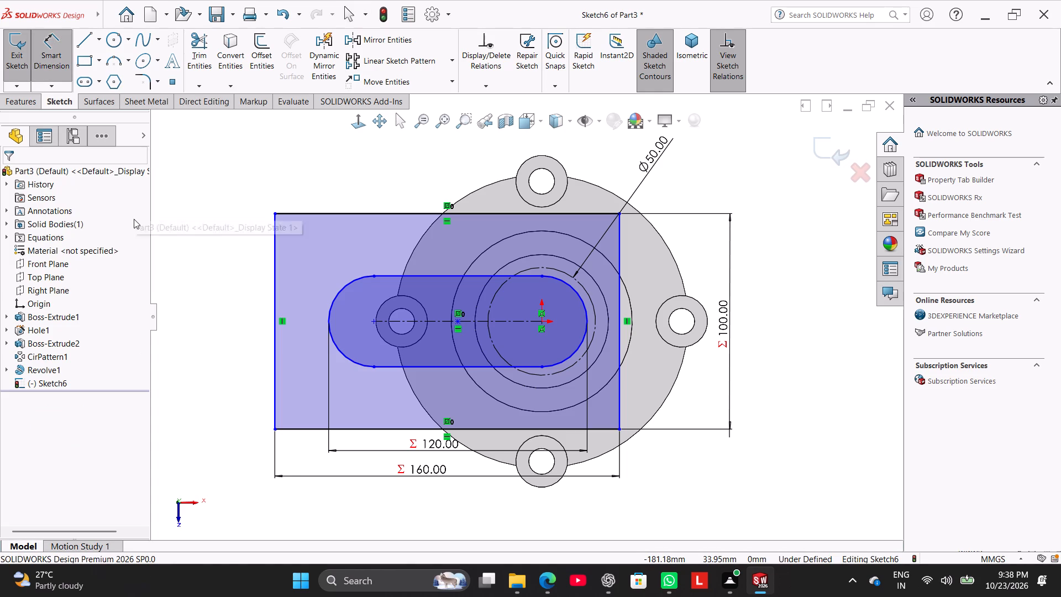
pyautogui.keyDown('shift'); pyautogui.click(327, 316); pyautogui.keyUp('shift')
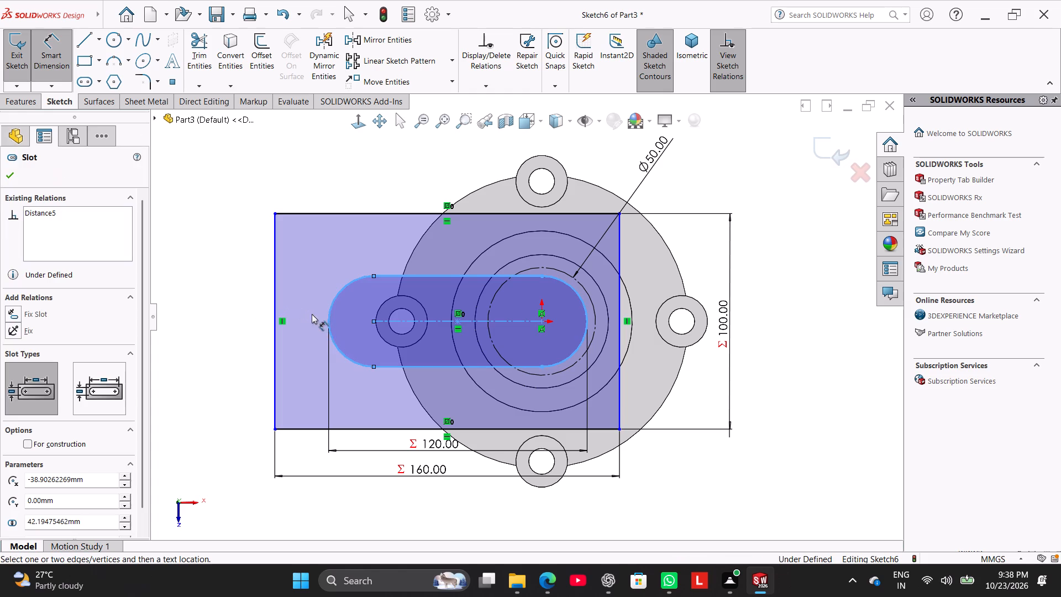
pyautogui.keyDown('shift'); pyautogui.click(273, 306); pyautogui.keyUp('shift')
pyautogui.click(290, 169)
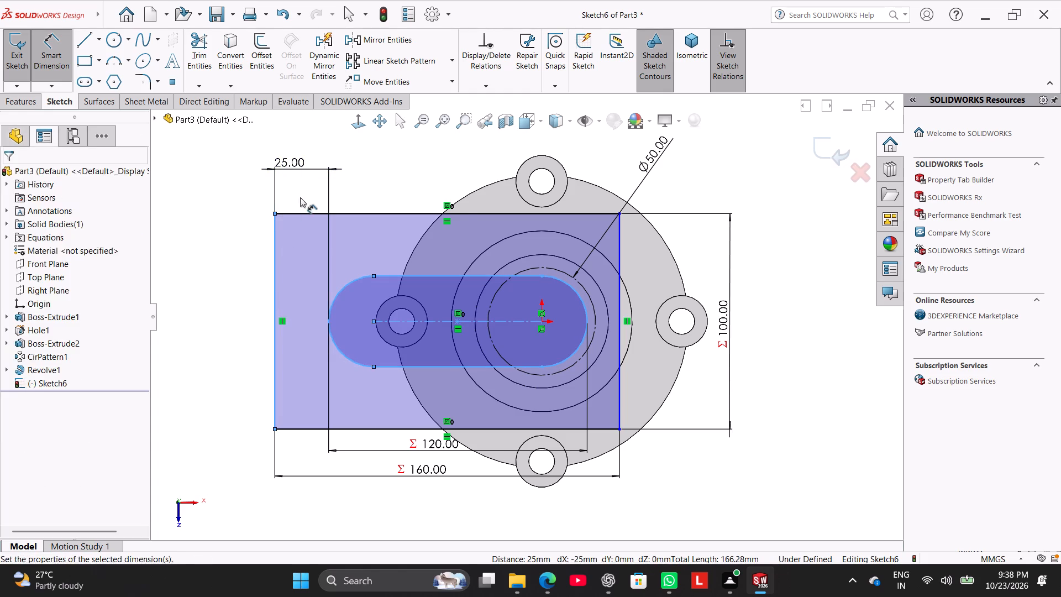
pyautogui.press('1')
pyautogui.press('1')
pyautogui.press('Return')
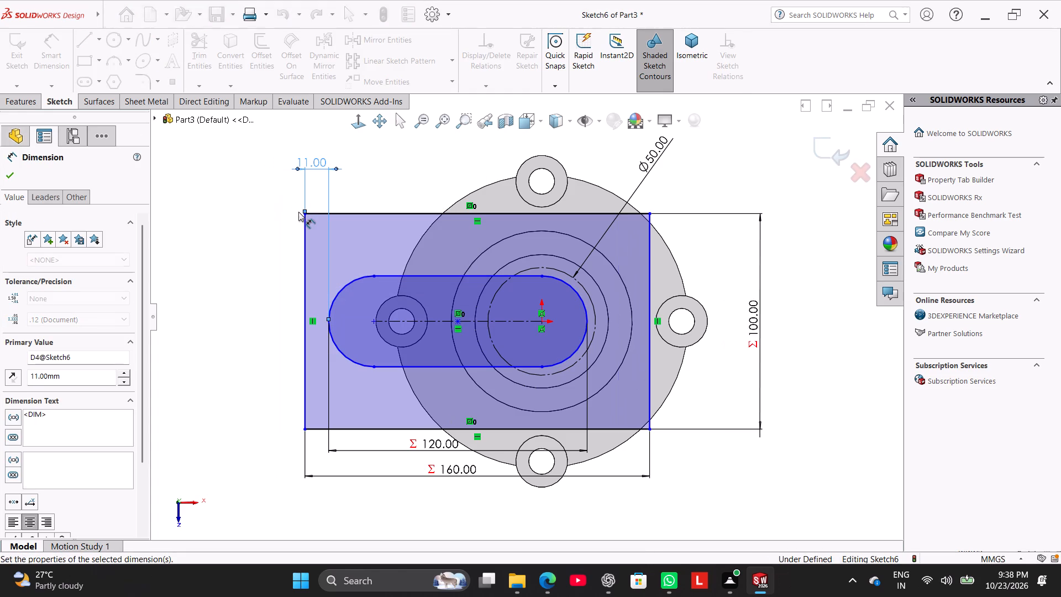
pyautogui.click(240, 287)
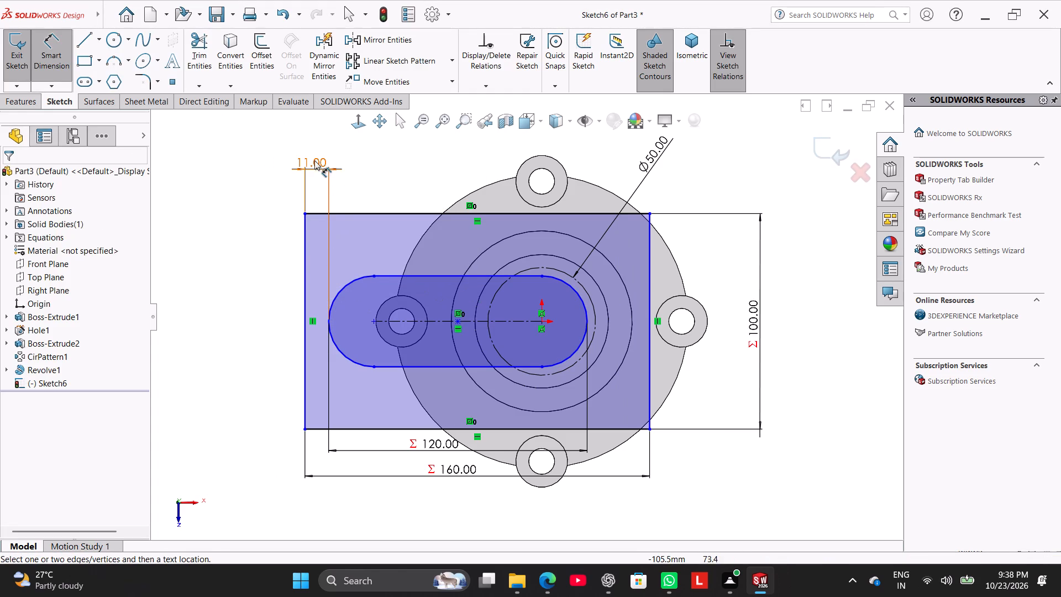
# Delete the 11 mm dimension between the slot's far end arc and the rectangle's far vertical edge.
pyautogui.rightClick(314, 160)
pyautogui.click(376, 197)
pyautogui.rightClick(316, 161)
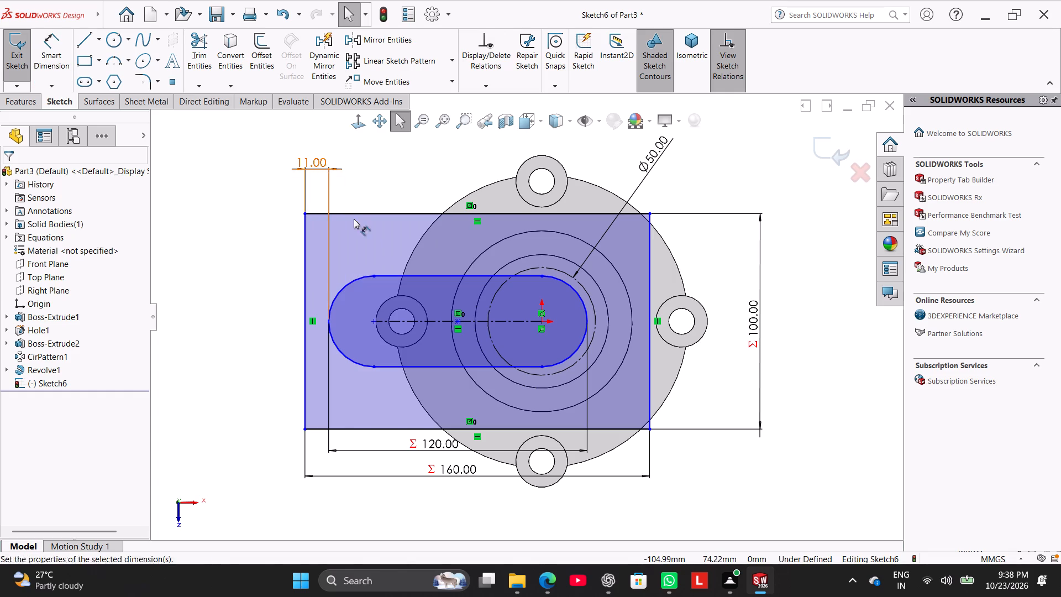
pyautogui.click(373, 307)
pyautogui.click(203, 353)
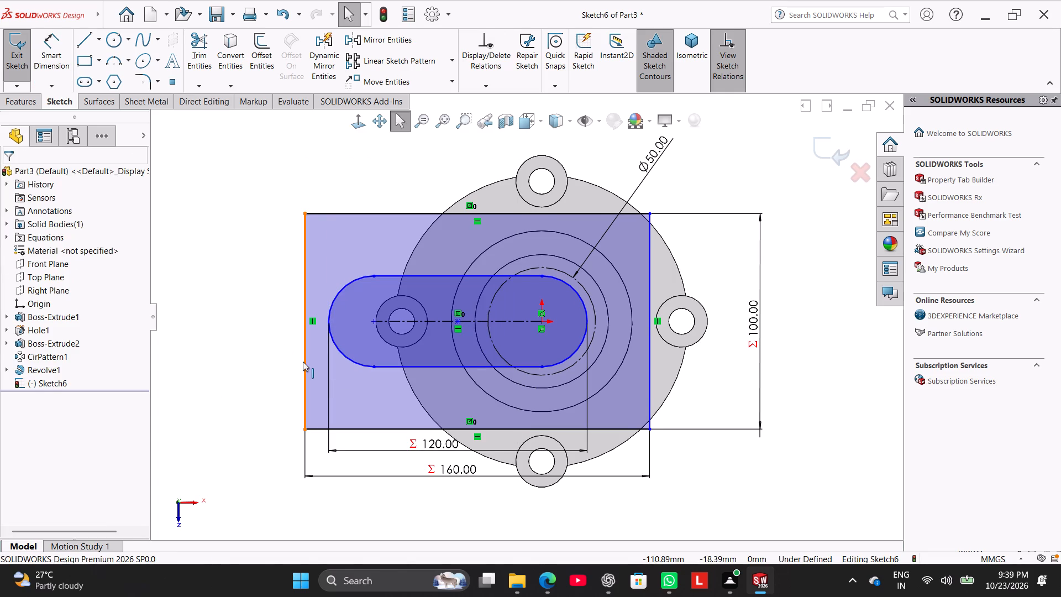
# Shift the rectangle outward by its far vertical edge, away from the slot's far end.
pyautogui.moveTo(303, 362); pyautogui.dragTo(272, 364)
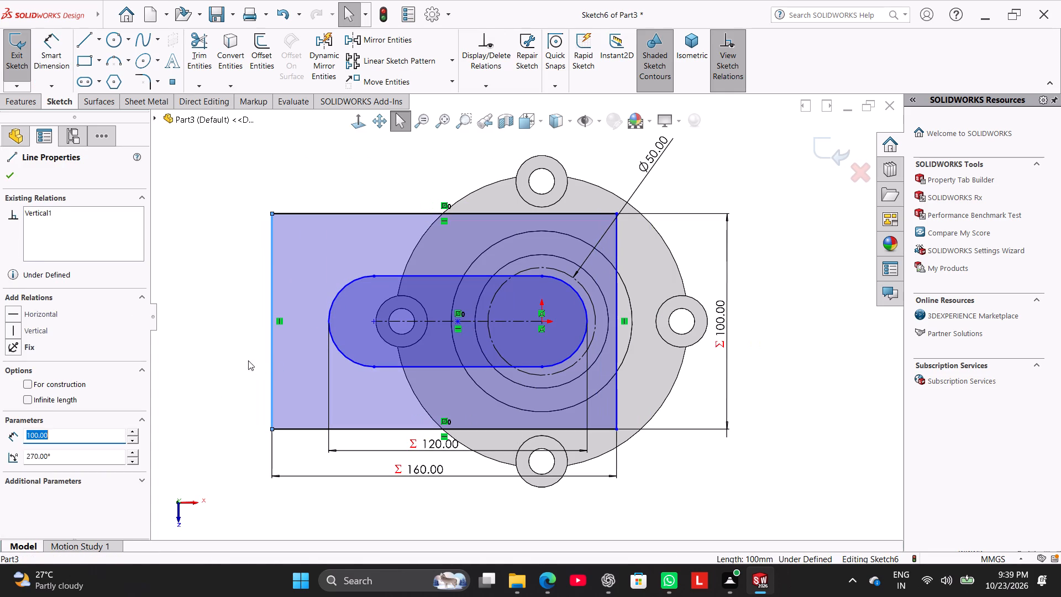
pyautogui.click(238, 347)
# Add a Vertical relation between the midpoint of the slot's centerline and the midpoint of the rectangle's lower horizontal edge.
pyautogui.keyDown('shift'); pyautogui.click(458, 320); pyautogui.keyUp('shift')
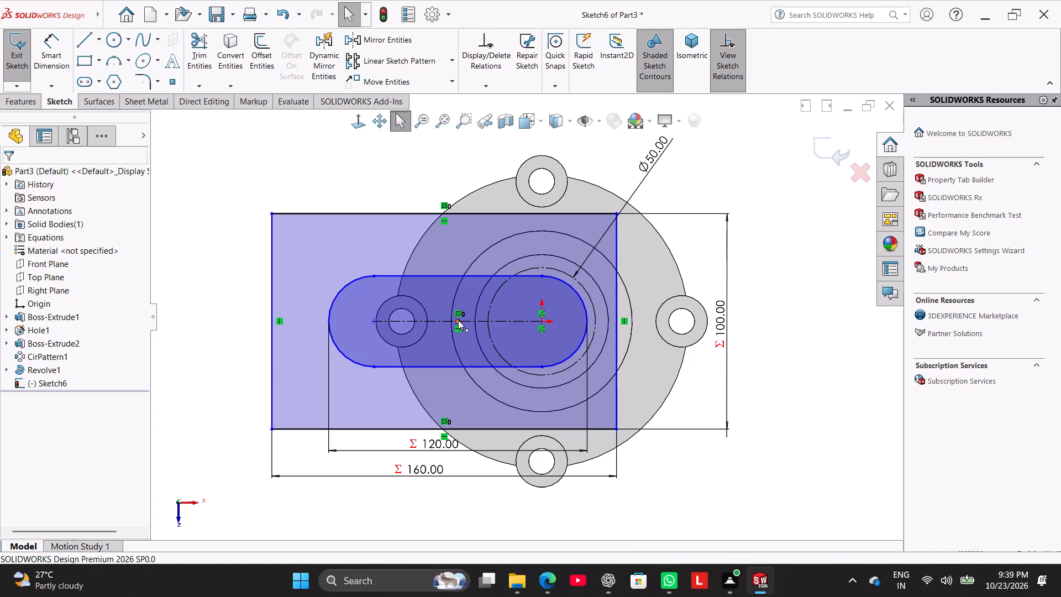
pyautogui.keyDown('shift'); pyautogui.click(444, 428); pyautogui.keyUp('shift')
pyautogui.click(35, 380)
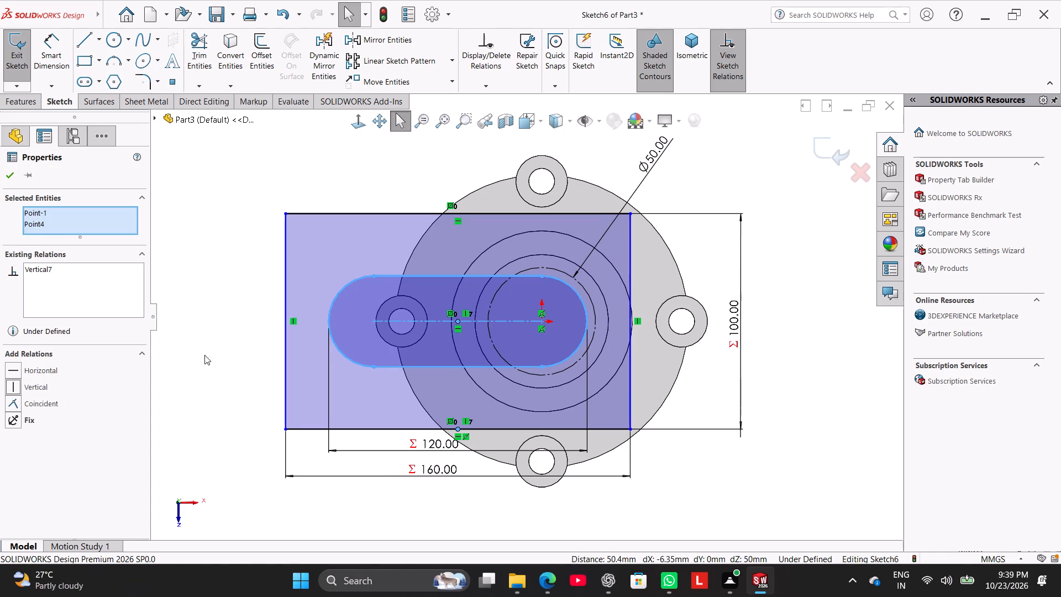
pyautogui.click(188, 310)
# Check the distance from the 50 mm construction circle to the rectangle's near vertical edge without placing a dimension.
pyautogui.click(59, 56)
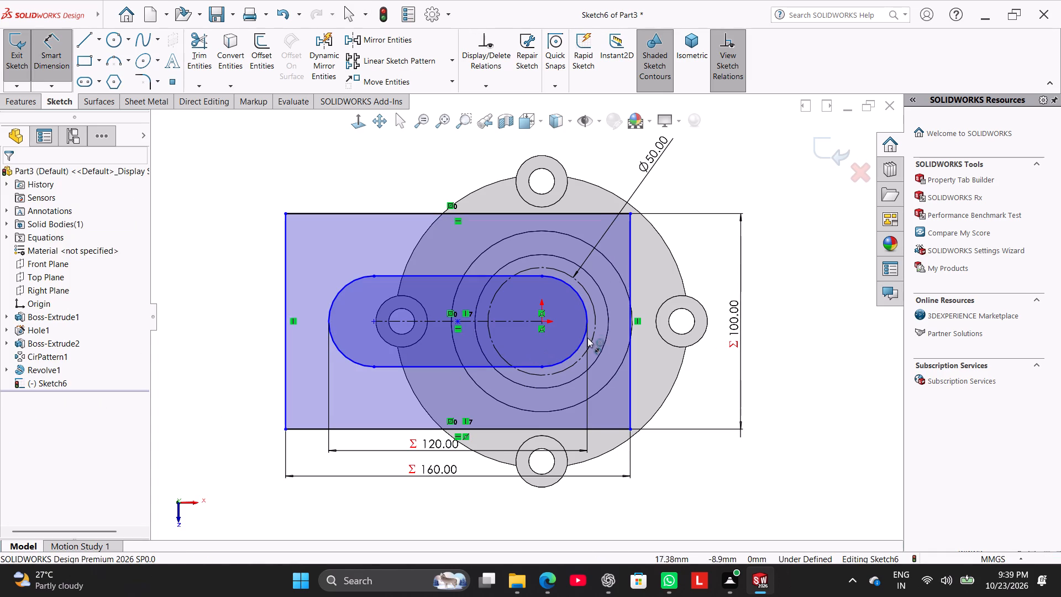
pyautogui.click(595, 323)
pyautogui.click(630, 326)
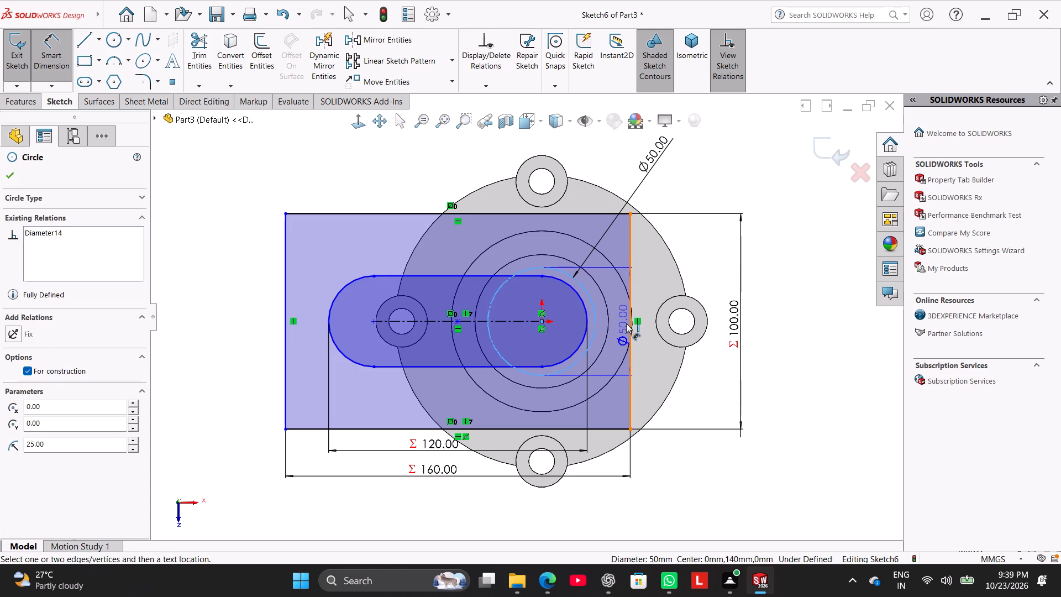
pyautogui.click(55, 45)
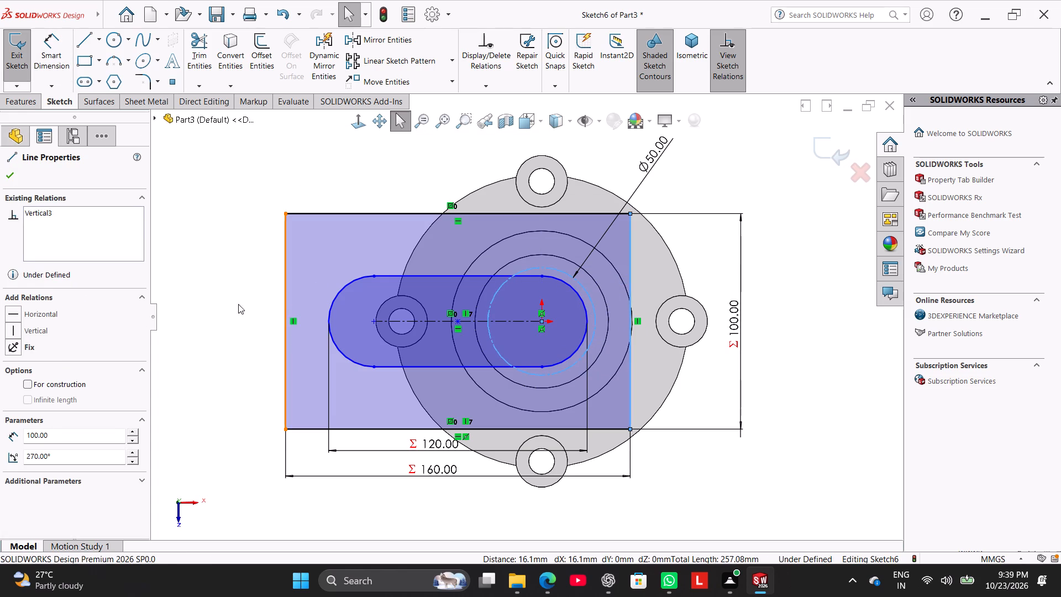
pyautogui.click(226, 285)
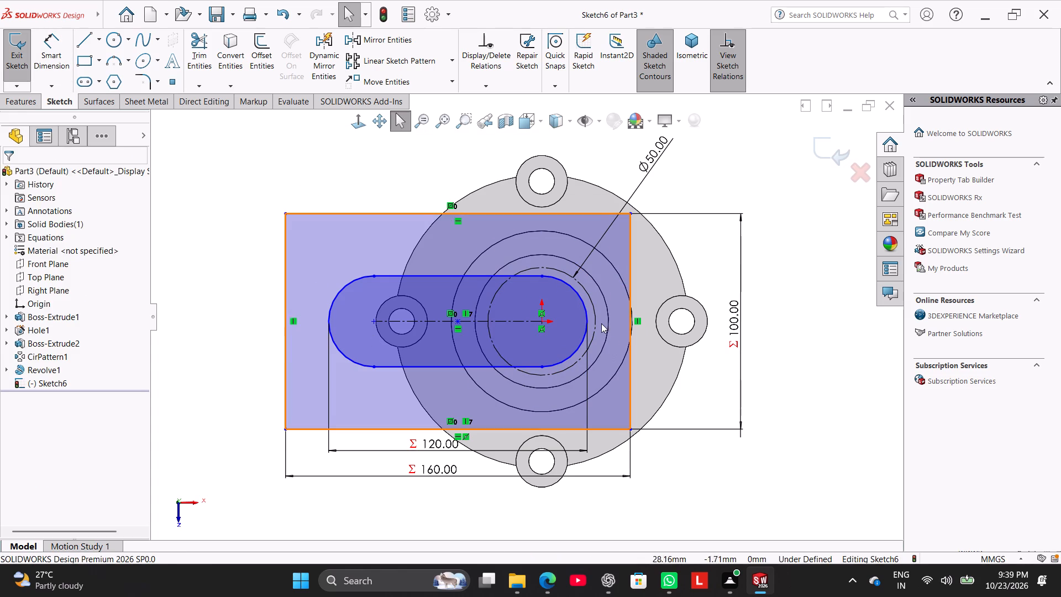
pyautogui.keyDown('shift'); pyautogui.click(598, 318); pyautogui.keyUp('shift')
pyautogui.moveTo(224, 177); pyautogui.dragTo(218, 172)
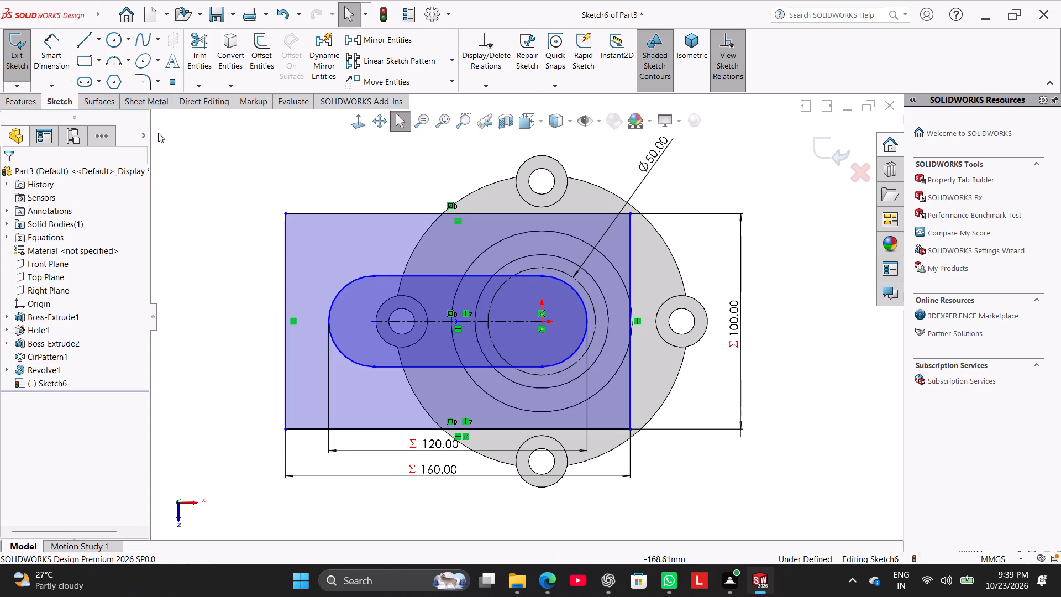
pyautogui.click(39, 44)
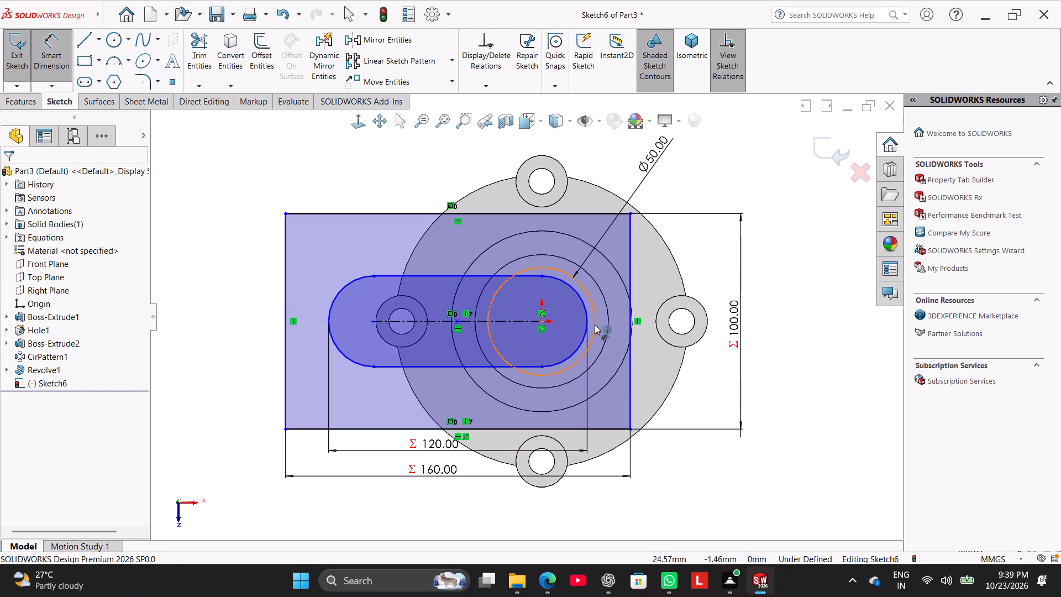
pyautogui.keyDown('shift'); pyautogui.click(595, 324); pyautogui.keyUp('shift')
pyautogui.keyDown('shift'); pyautogui.click(632, 339); pyautogui.keyUp('shift')
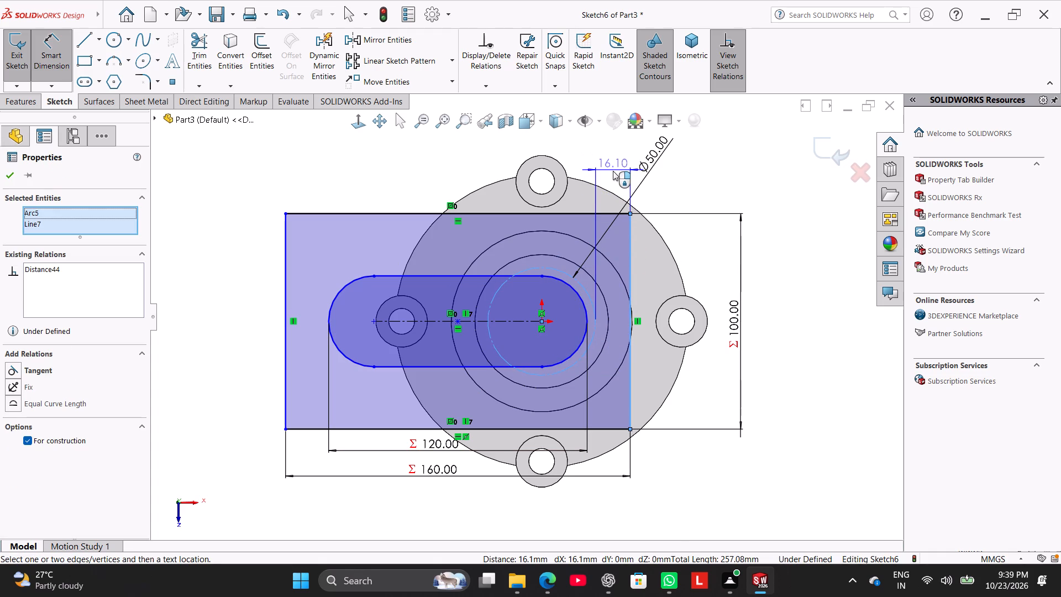
pyautogui.click(61, 60)
# Check the distance from the slot's far end arc to the rectangle's far vertical edge without placing a dimension.
pyautogui.click(55, 57)
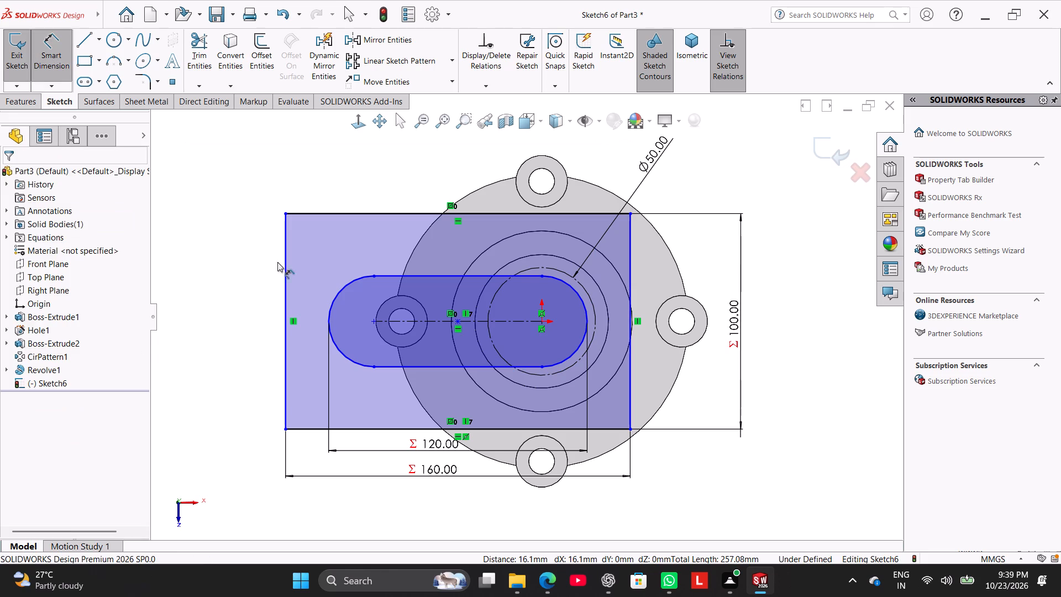
pyautogui.keyDown('shift'); pyautogui.click(330, 315); pyautogui.keyUp('shift')
pyautogui.keyDown('shift'); pyautogui.click(288, 306); pyautogui.keyUp('shift')
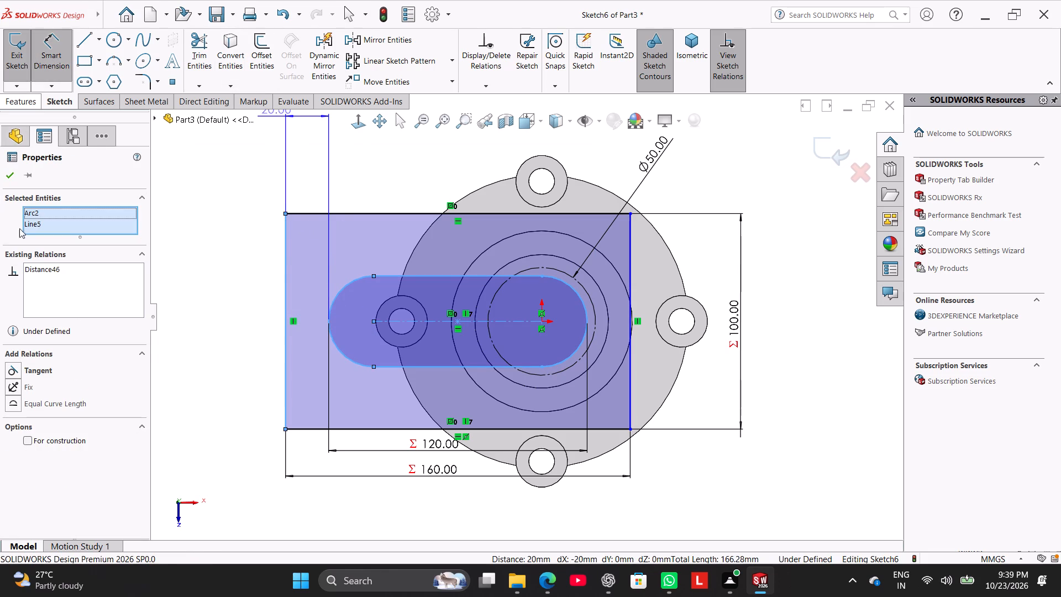
pyautogui.click(55, 65)
pyautogui.click(219, 261)
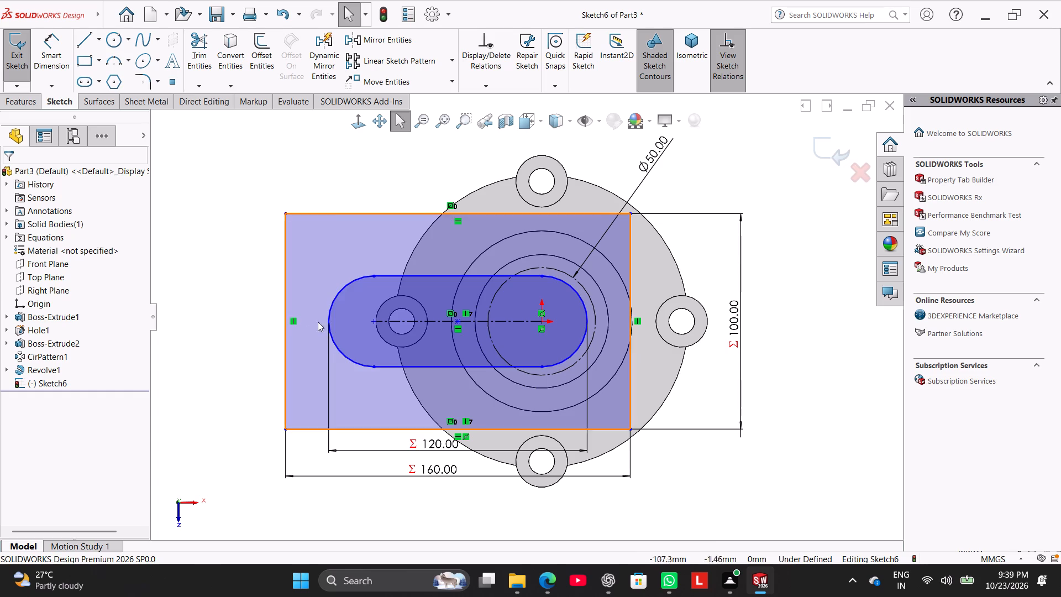
# Reshape the slot by its far end arc, widening it to about 47.7 mm.
pyautogui.moveTo(327, 316); pyautogui.dragTo(342, 315)
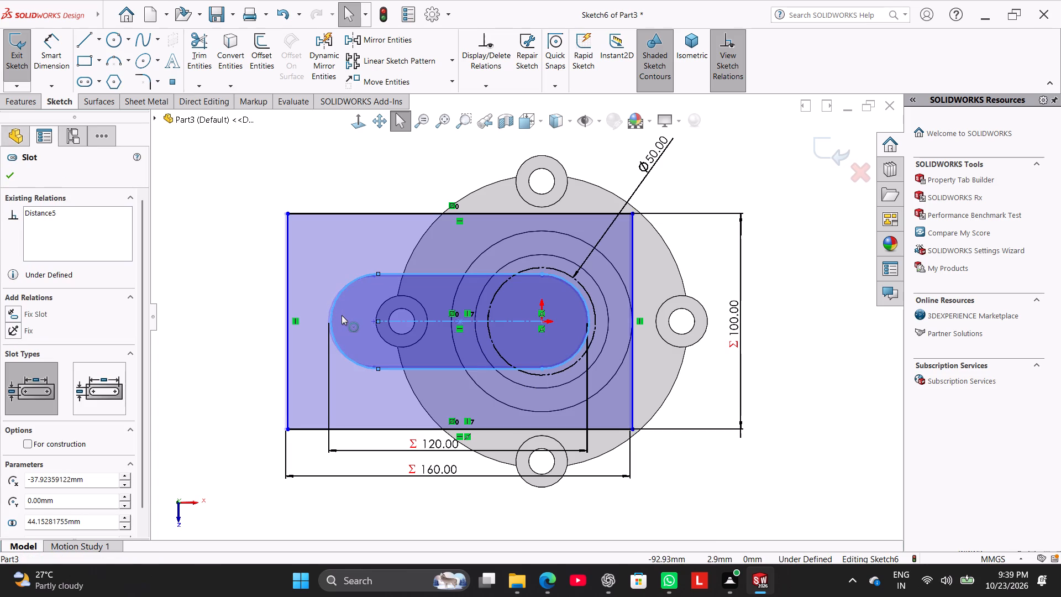
pyautogui.moveTo(342, 315); pyautogui.dragTo(347, 315)
pyautogui.click(196, 245)
# Recheck the distance from the construction circle to the rectangle's near vertical edge without placing a dimension.
pyautogui.moveTo(60, 55); pyautogui.dragTo(73, 74)
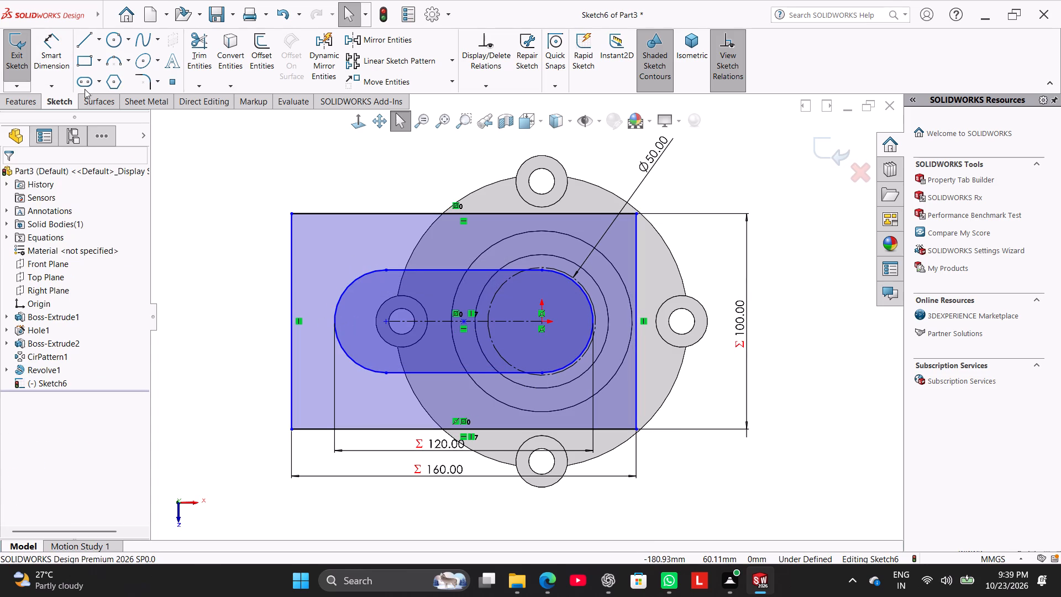
pyautogui.keyDown('ctrl'); pyautogui.click(597, 322); pyautogui.keyUp('ctrl')
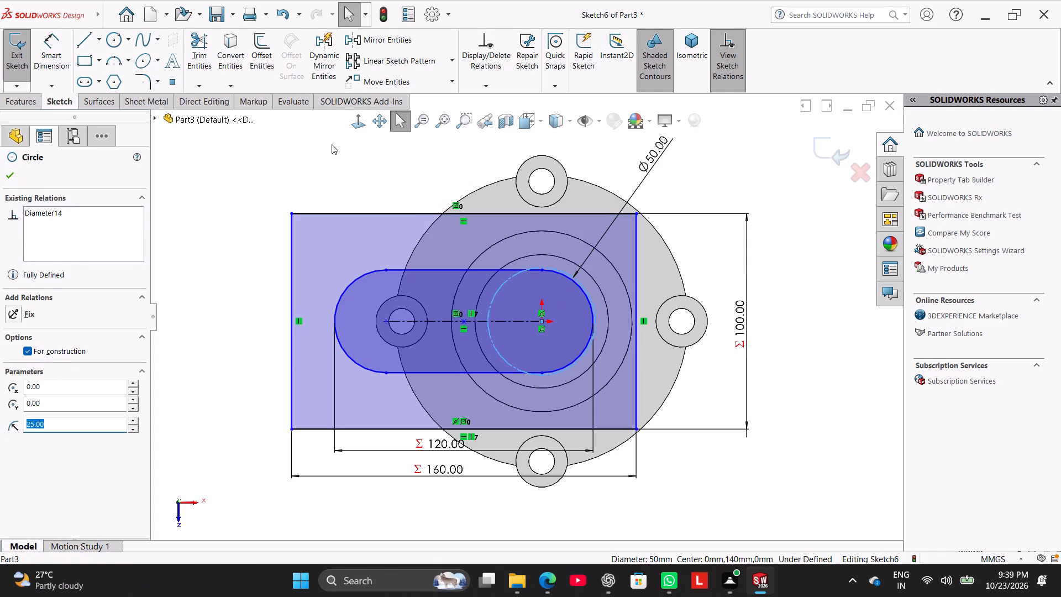
pyautogui.click(332, 144)
pyautogui.click(56, 57)
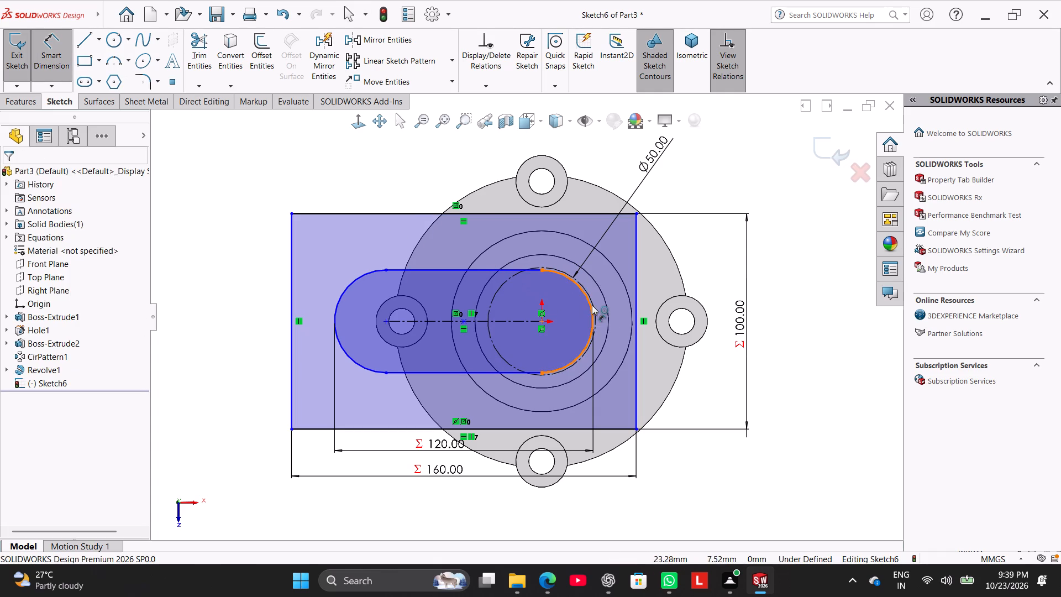
pyautogui.keyDown('shift'); pyautogui.click(596, 314); pyautogui.keyUp('shift')
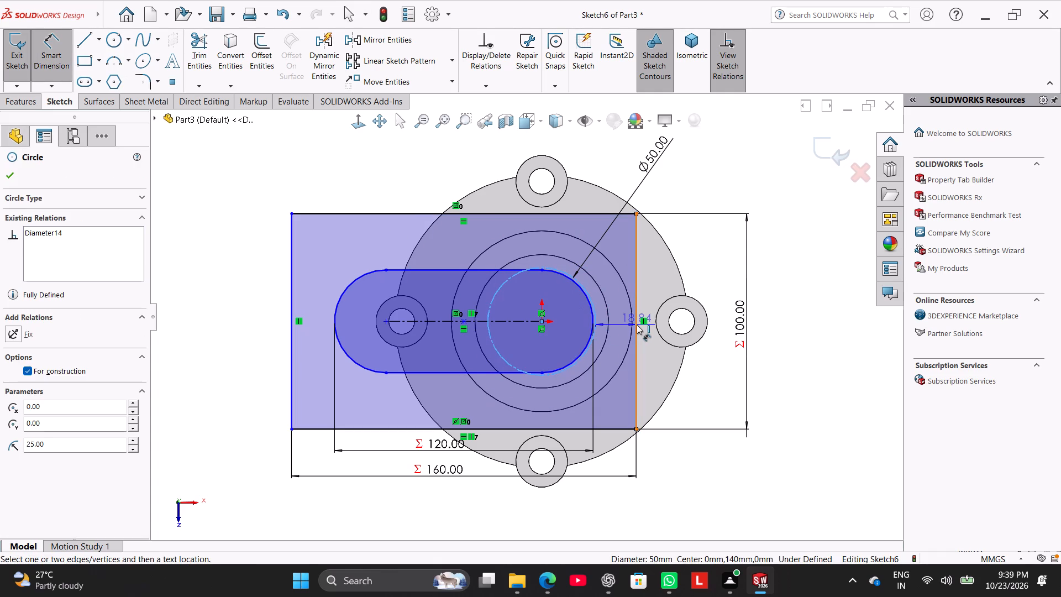
pyautogui.keyDown('shift'); pyautogui.click(637, 324); pyautogui.keyUp('shift')
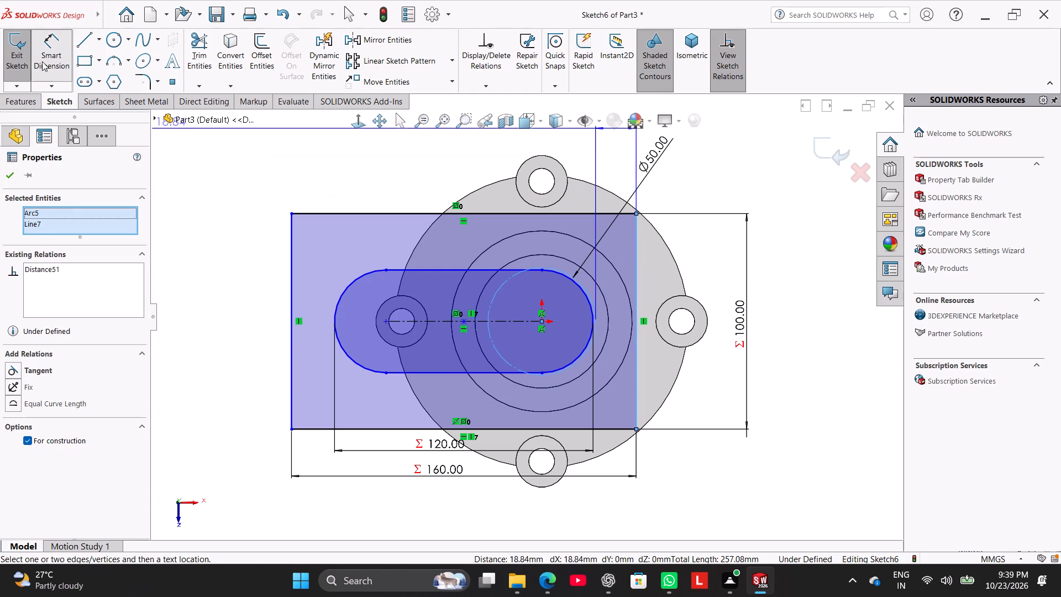
pyautogui.click(43, 61)
pyautogui.click(175, 245)
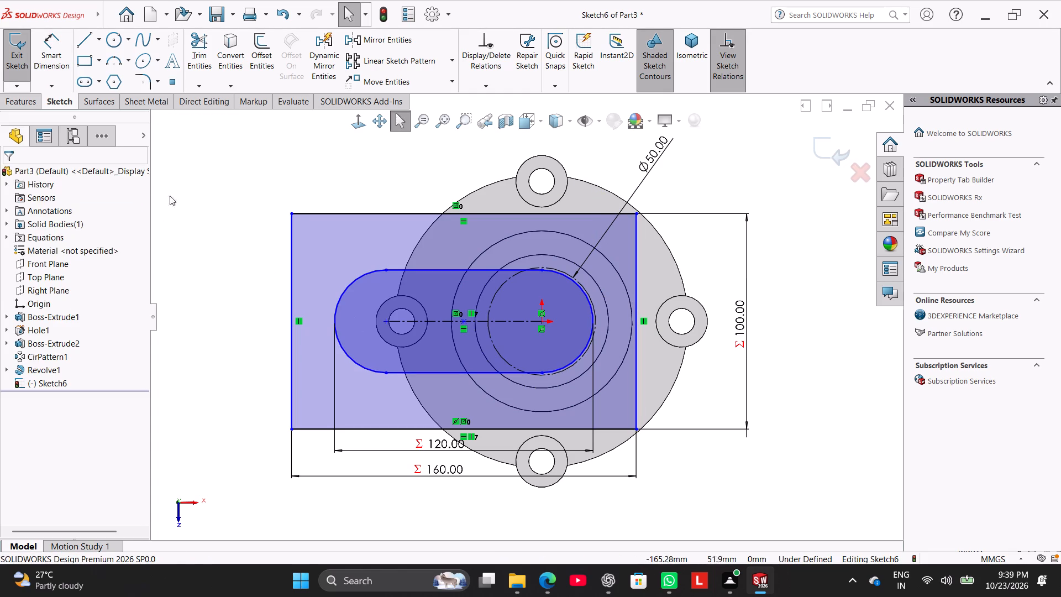
# Recheck the distance from the slot's far end arc to the rectangle's far vertical edge without placing a dimension.
pyautogui.click(56, 56)
pyautogui.keyDown('shift'); pyautogui.click(334, 315); pyautogui.keyUp('shift')
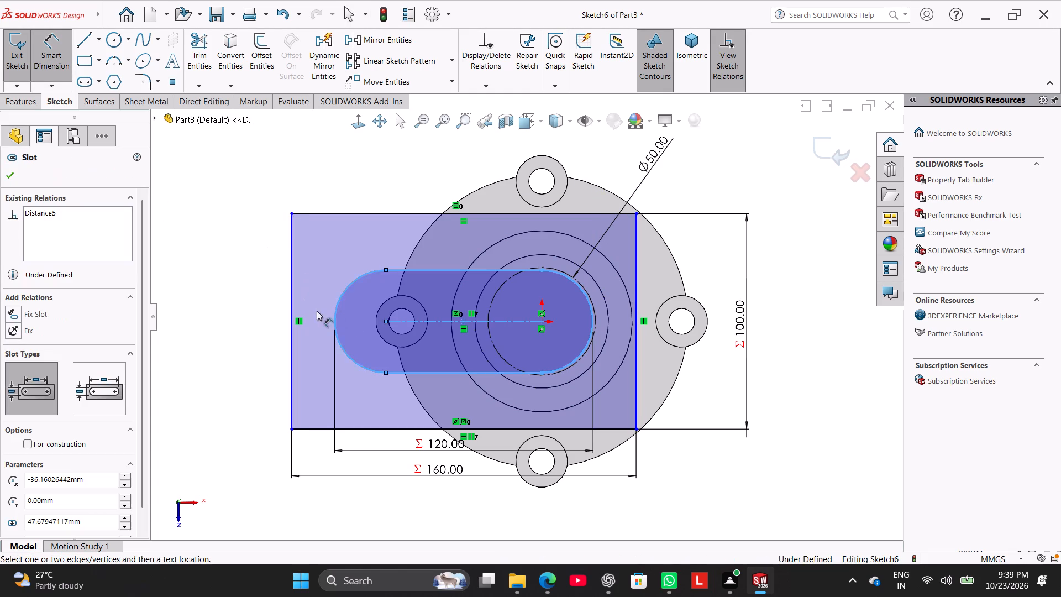
pyautogui.keyDown('shift'); pyautogui.click(292, 300); pyautogui.keyUp('shift')
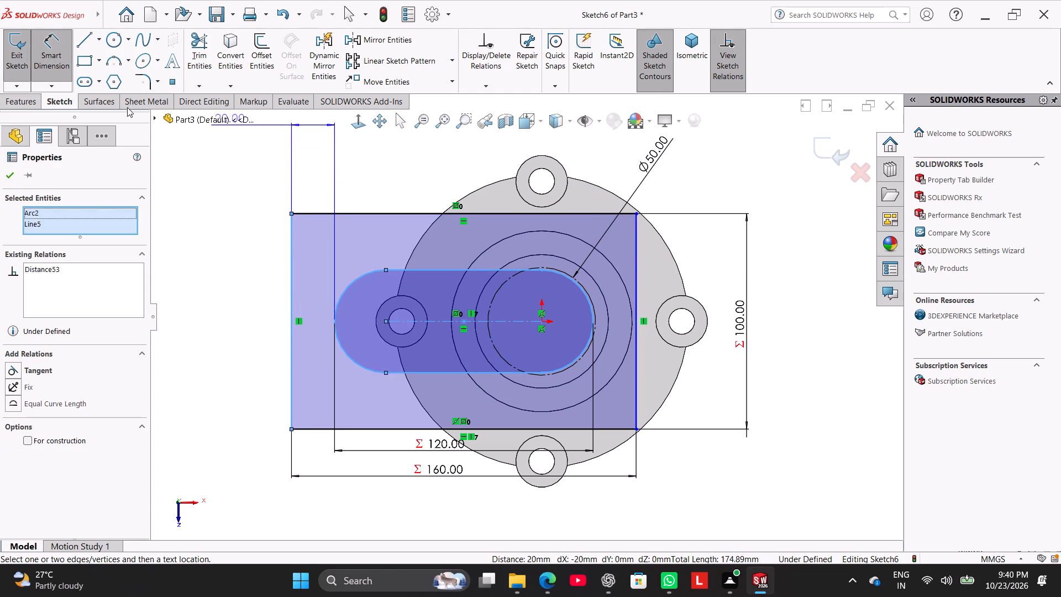
pyautogui.click(50, 62)
pyautogui.click(195, 247)
# Add a Concentric relation between the slot's end arc at the origin and the 50 mm construction circle.
pyautogui.scroll(-3, 573, 322)
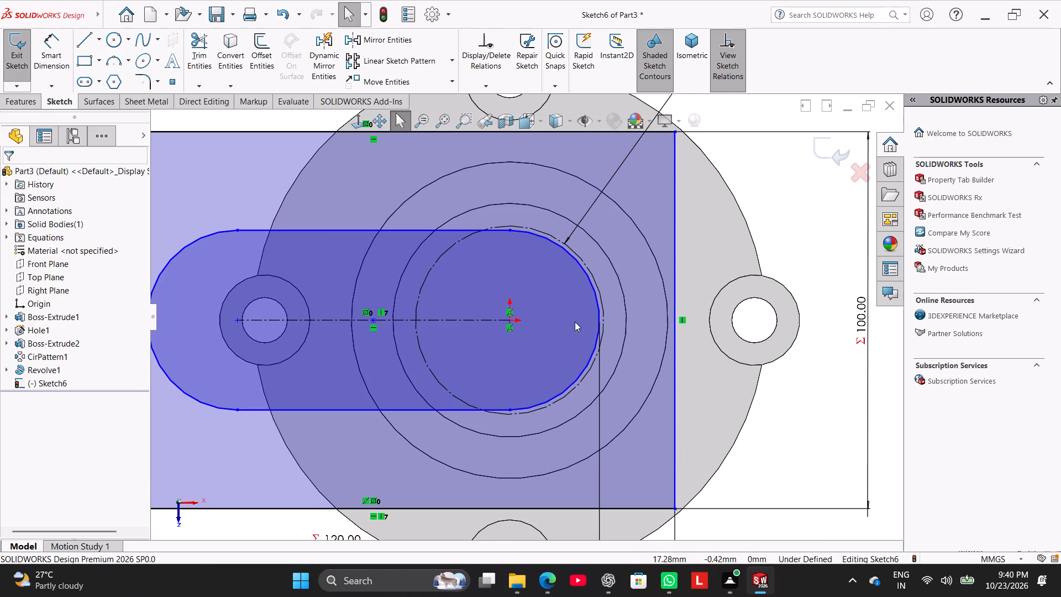
pyautogui.keyDown('shift'); pyautogui.click(587, 280); pyautogui.keyUp('shift')
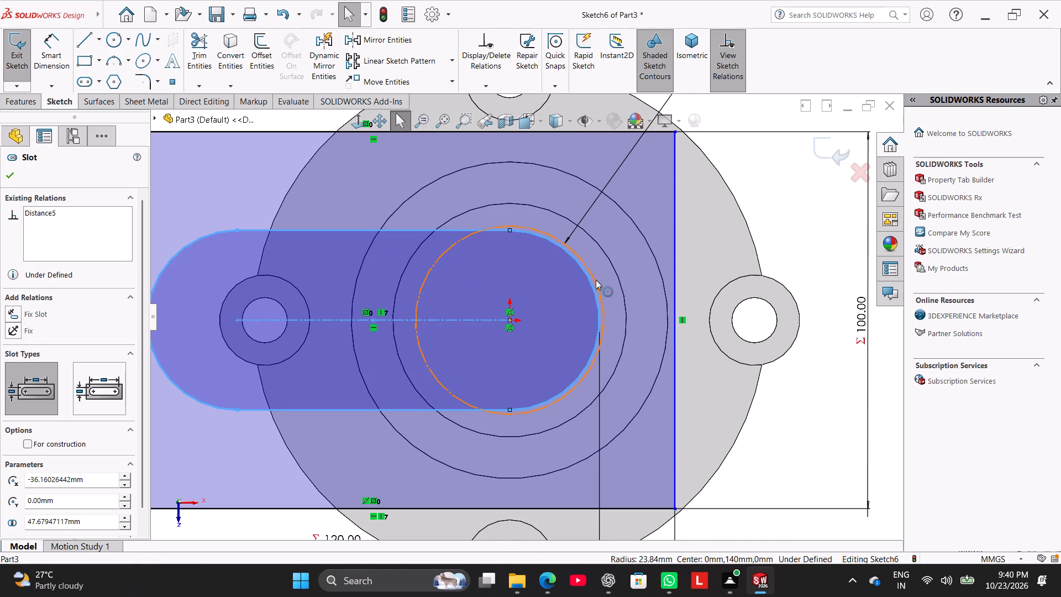
pyautogui.keyDown('shift'); pyautogui.click(596, 280); pyautogui.keyUp('shift')
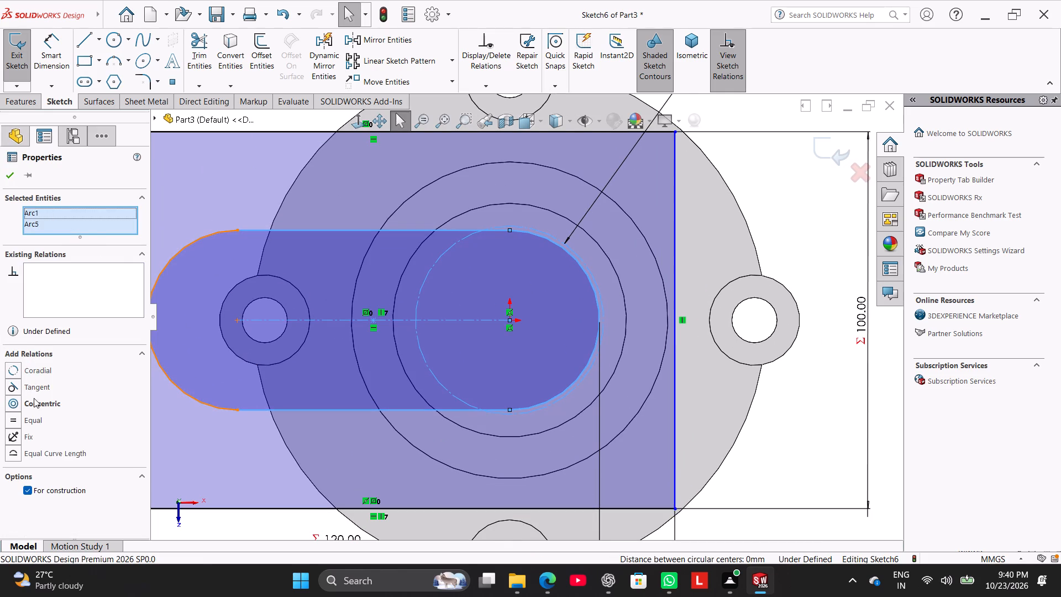
pyautogui.click(38, 402)
pyautogui.scroll(3, 360, 409)
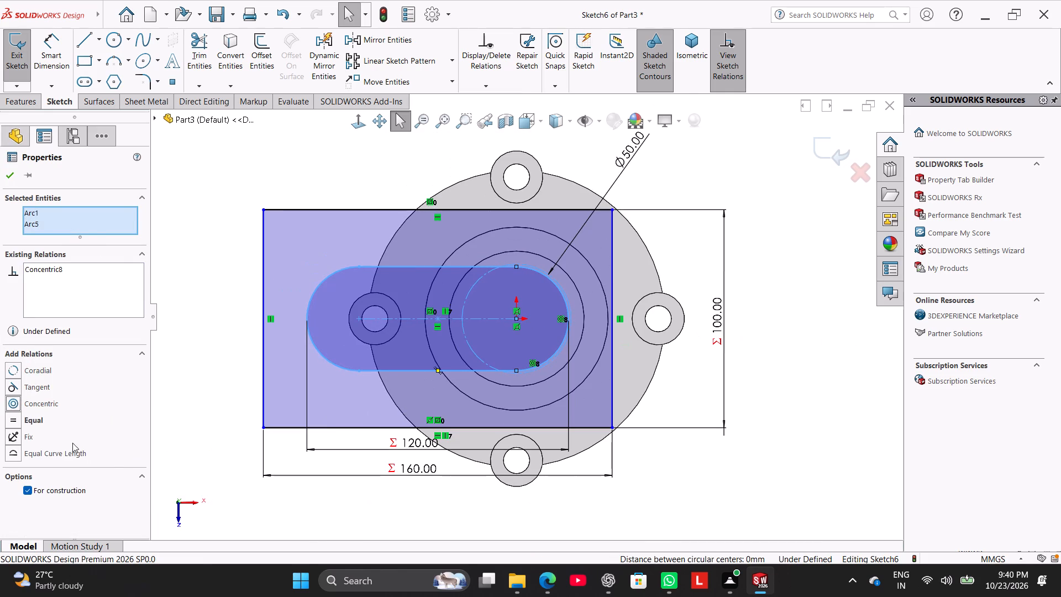
pyautogui.click(219, 318)
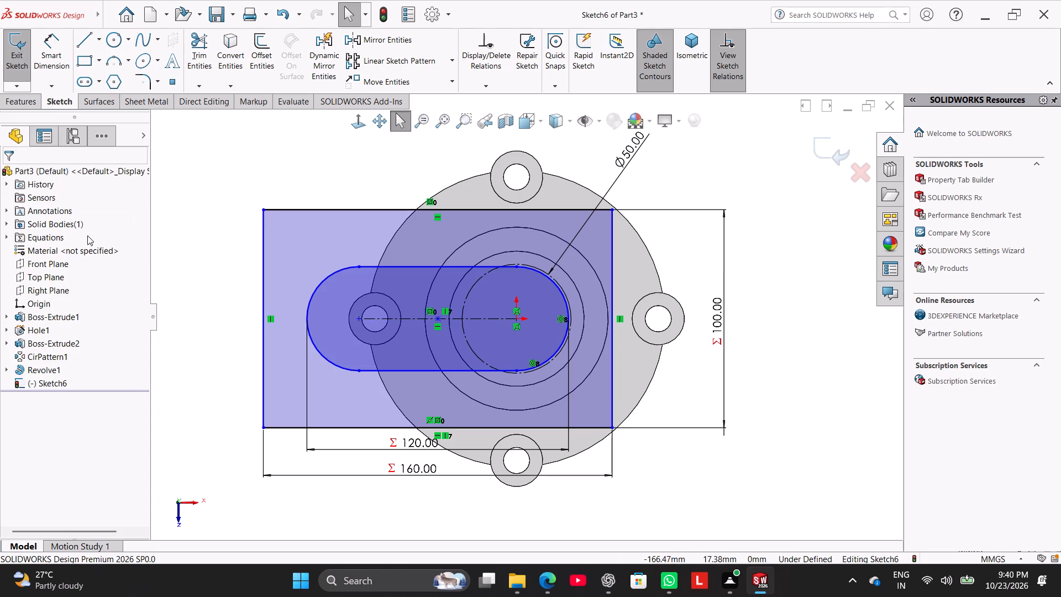
# Undo the Concentric relation between the slot's end arc and the construction circle and clear the selection.
pyautogui.hotkey('ctrl', 'z')
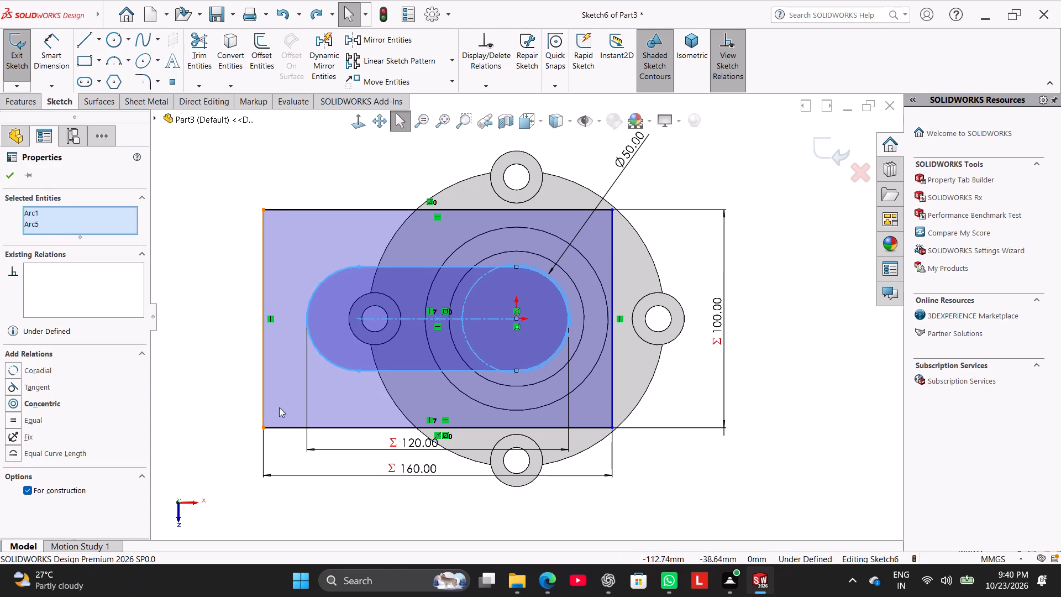
pyautogui.click(233, 389)
# Dimension the radius of the slot's end arc at the origin as 25 mm.
pyautogui.click(56, 59)
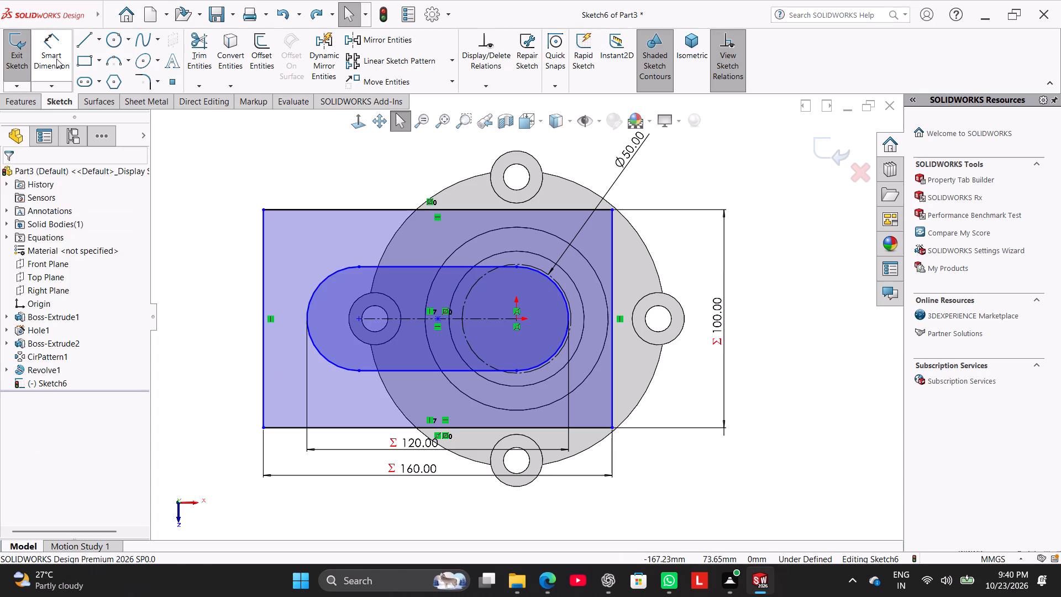
pyautogui.click(532, 271)
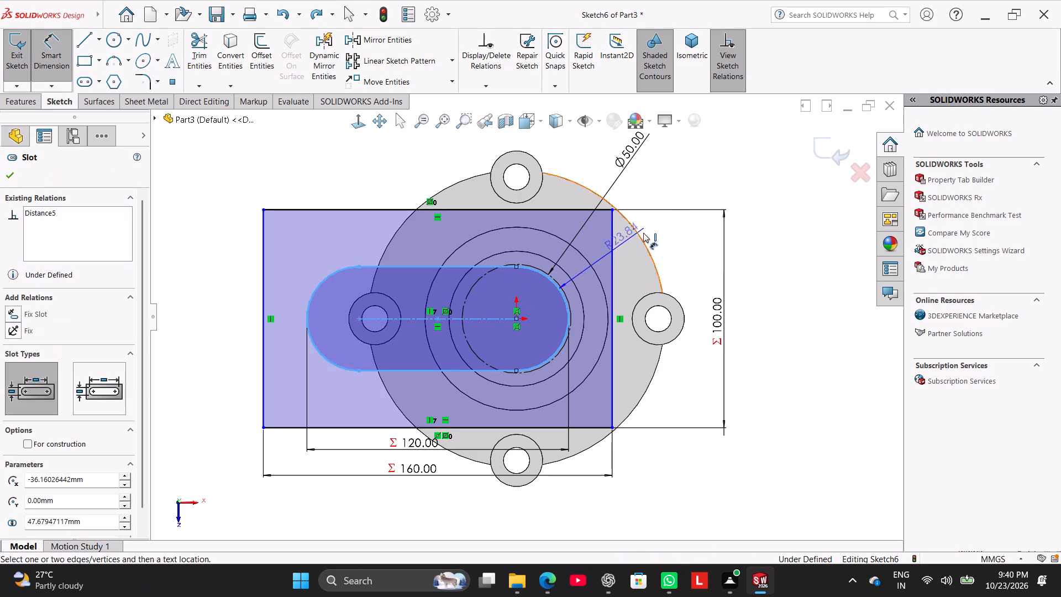
pyautogui.click(669, 180)
pyautogui.press('2')
pyautogui.press('5')
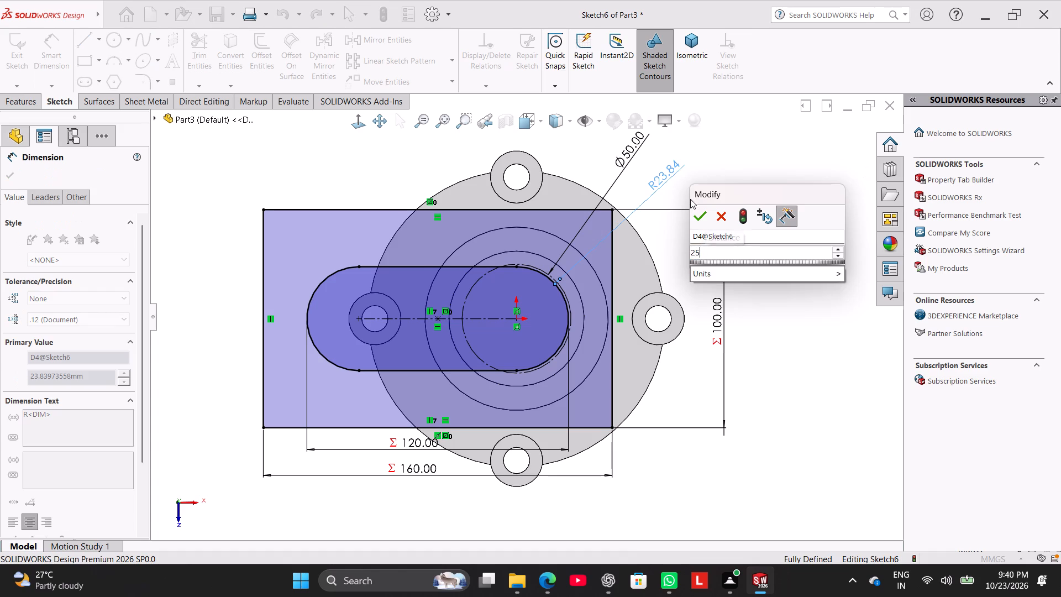
pyautogui.press('Return')
pyautogui.rightClick(786, 255)
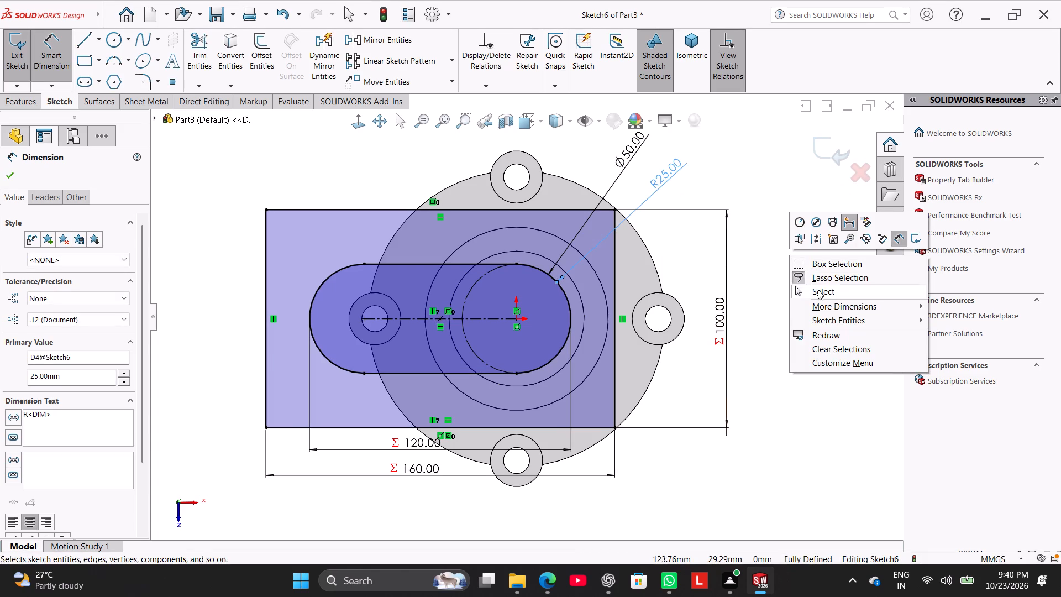
pyautogui.click(818, 290)
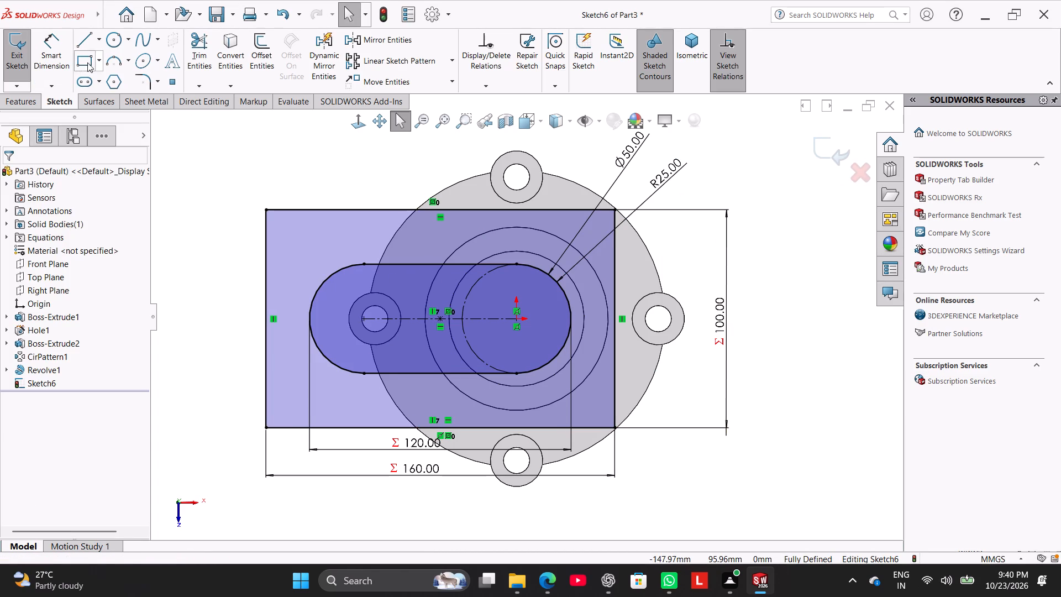
# Check the distance from the slot's end arc at the origin to the rectangle's near vertical edge without placing a dimension.
pyautogui.click(49, 61)
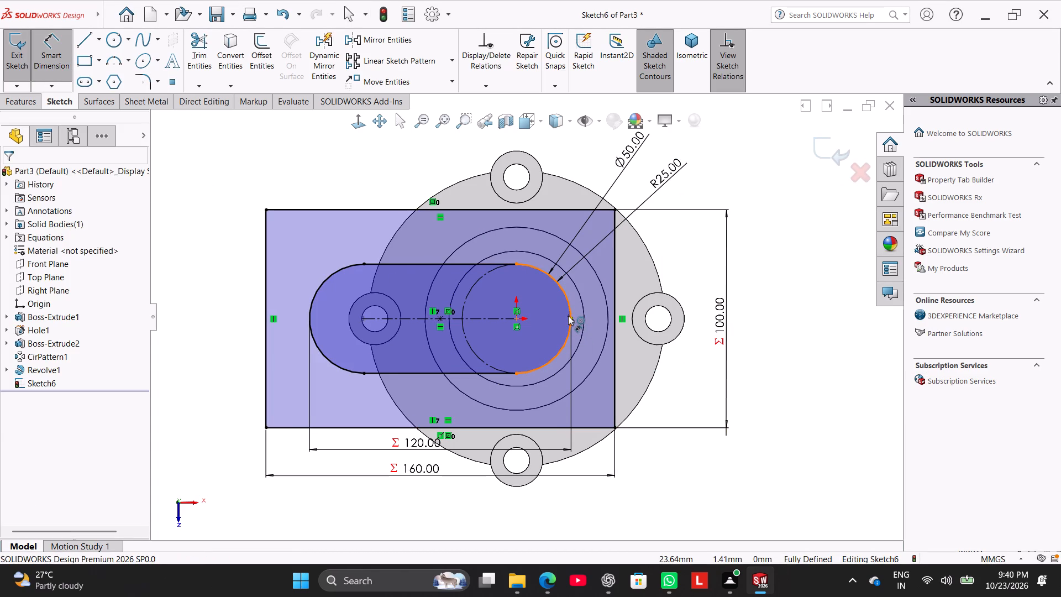
pyautogui.keyDown('shift'); pyautogui.click(569, 307); pyautogui.keyUp('shift')
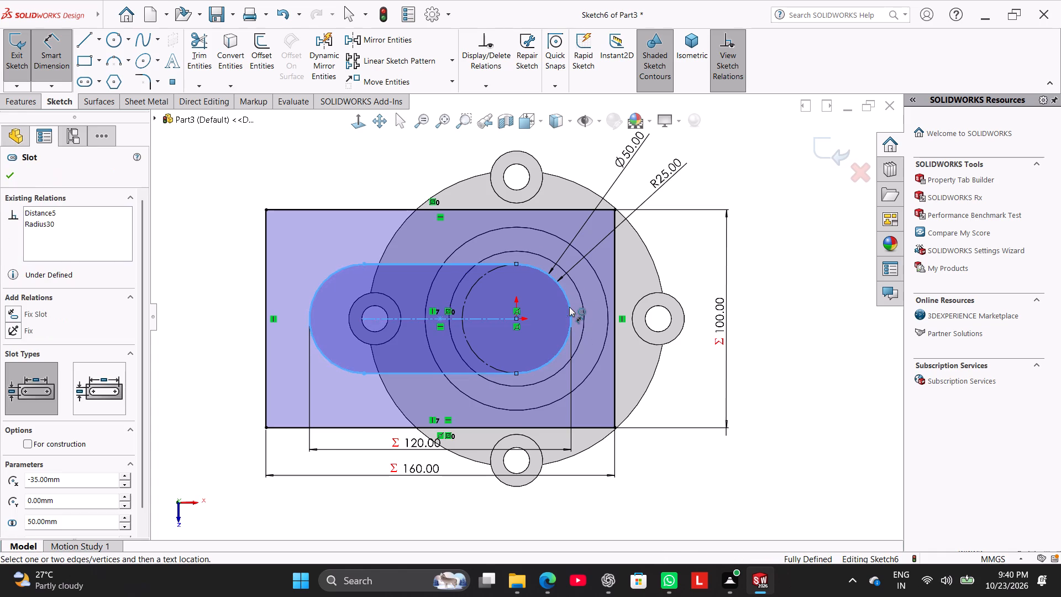
pyautogui.keyDown('shift'); pyautogui.click(614, 323); pyautogui.keyUp('shift')
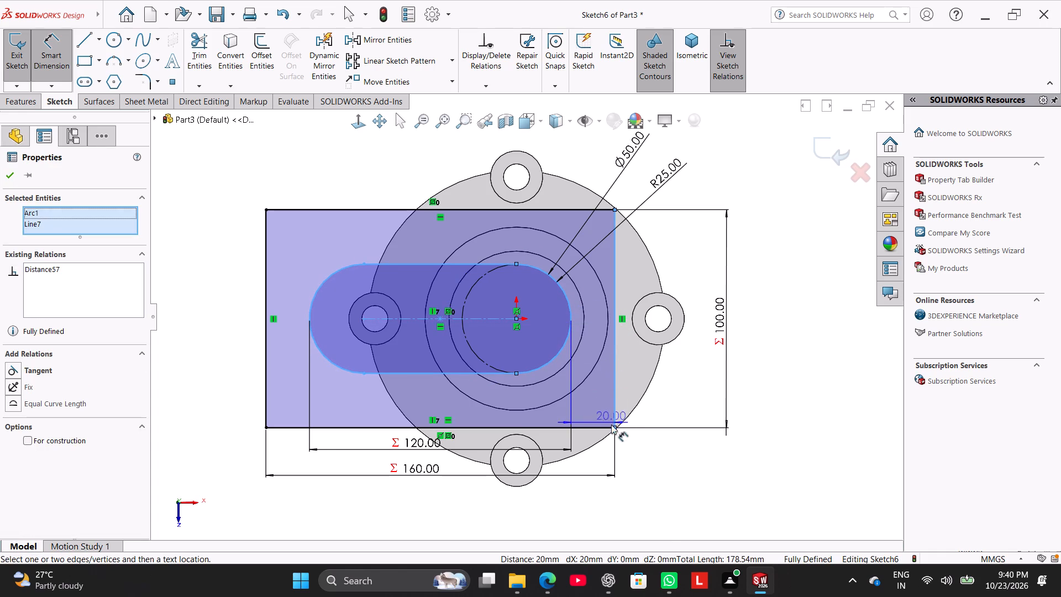
pyautogui.click(48, 68)
pyautogui.click(65, 61)
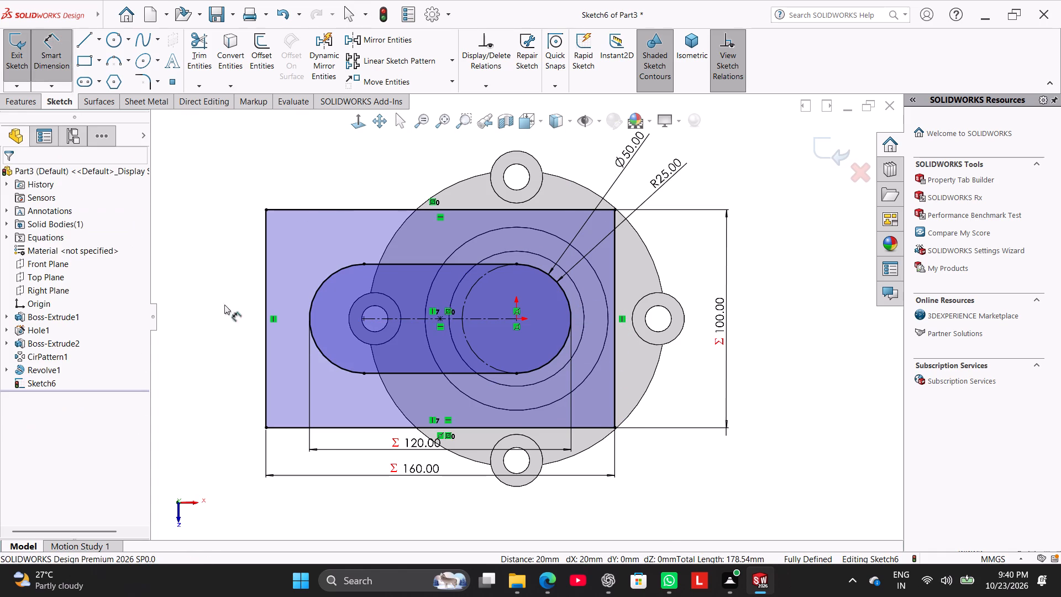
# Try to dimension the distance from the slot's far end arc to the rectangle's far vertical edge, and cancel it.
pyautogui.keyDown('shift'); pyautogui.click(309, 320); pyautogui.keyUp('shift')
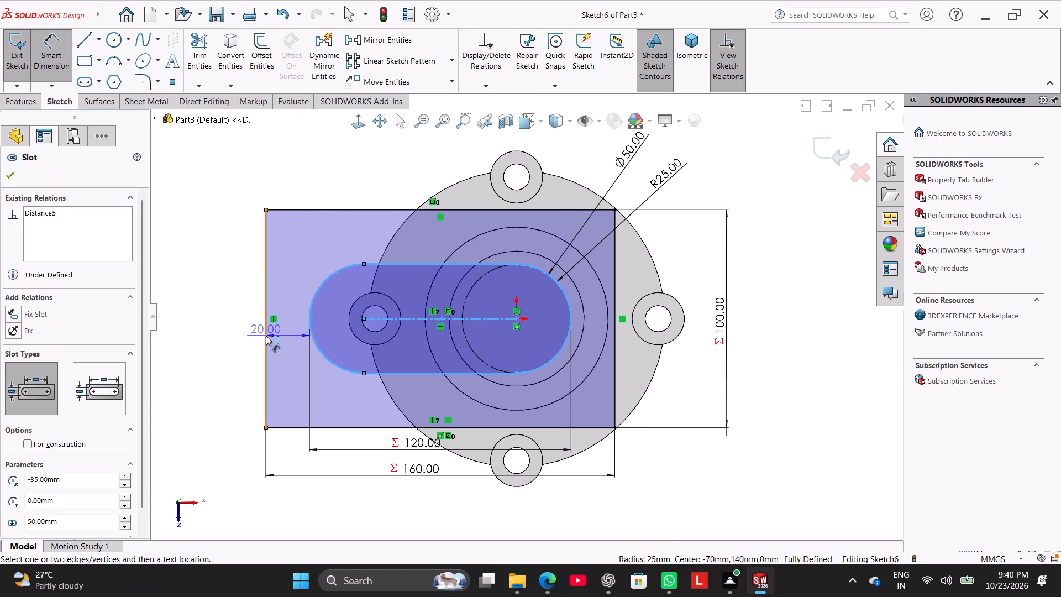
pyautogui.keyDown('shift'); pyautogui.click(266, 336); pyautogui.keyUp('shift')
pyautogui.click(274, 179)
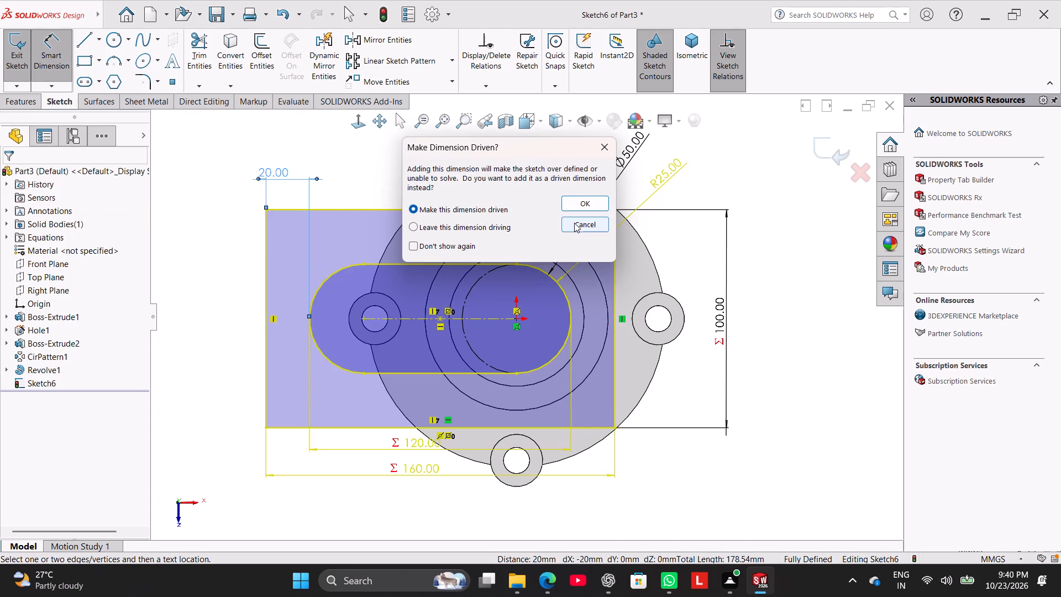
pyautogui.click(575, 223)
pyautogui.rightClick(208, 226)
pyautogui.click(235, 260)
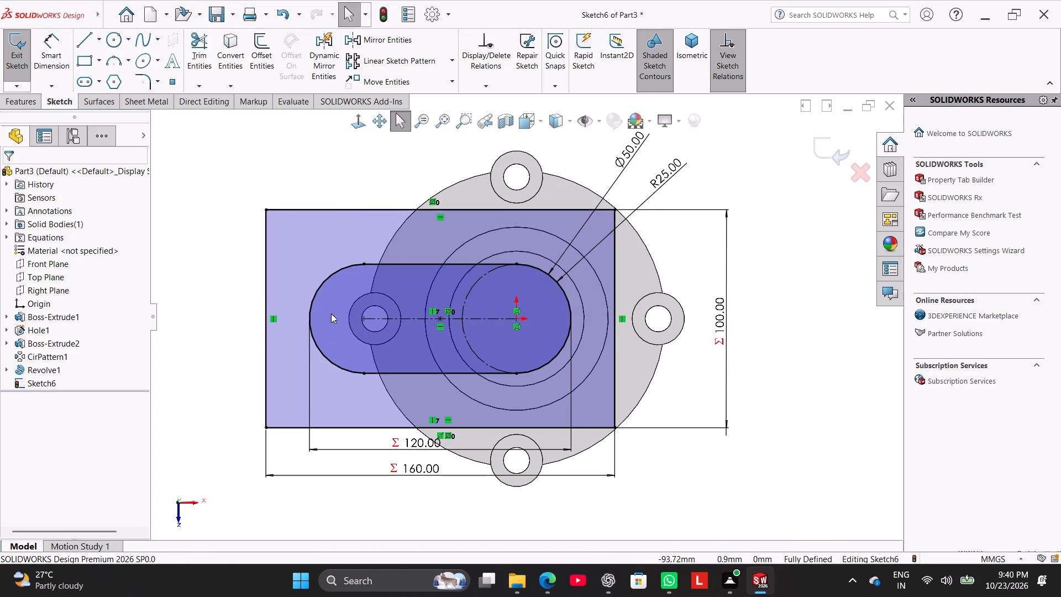
# Delete the 50 mm diameter dimension and the construction circle it belongs to.
pyautogui.rightClick(626, 150)
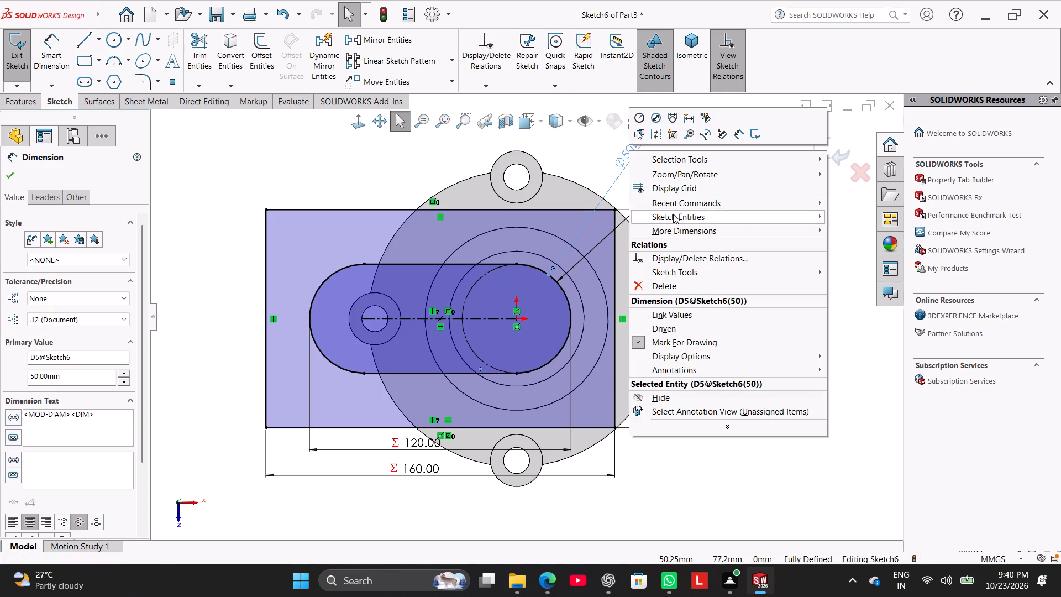
pyautogui.click(674, 281)
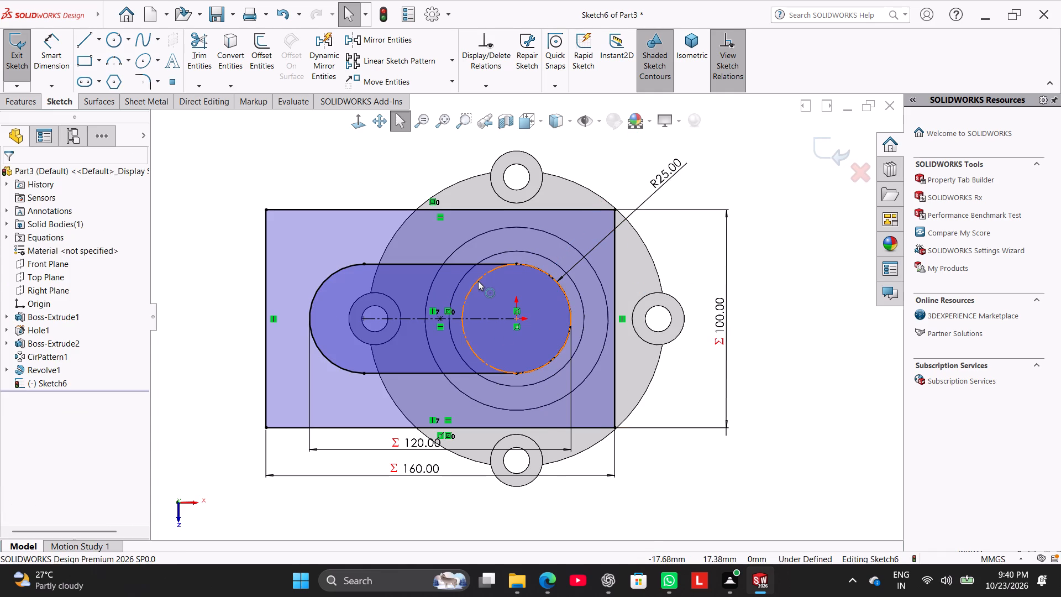
pyautogui.rightClick(478, 281)
pyautogui.click(517, 441)
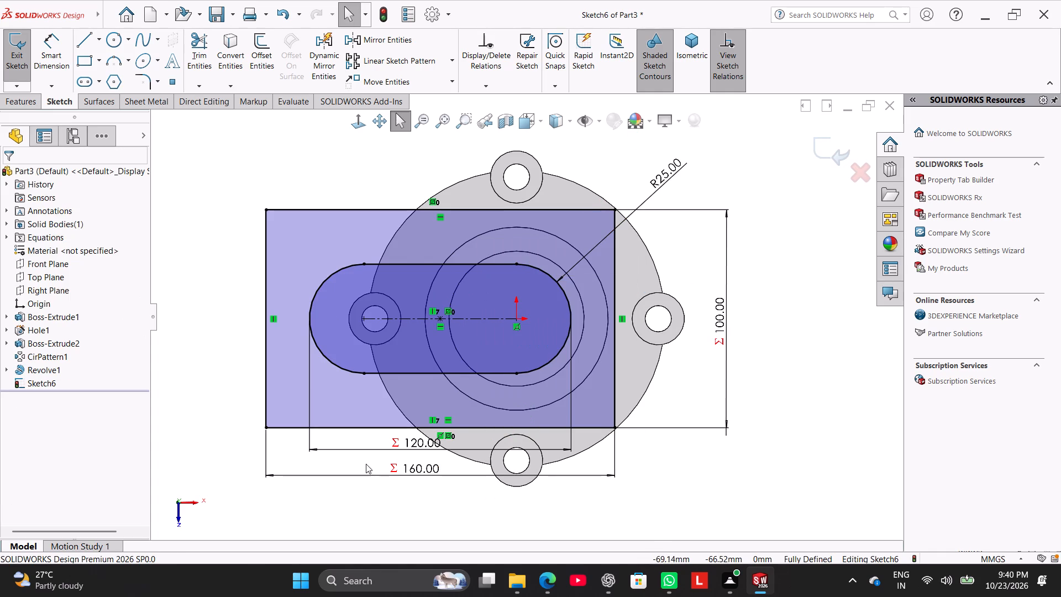
# Offset the whole slot outline outward by 6 mm, with the dimension added.
pyautogui.moveTo(258, 498); pyautogui.dragTo(260, 348, button='middle')
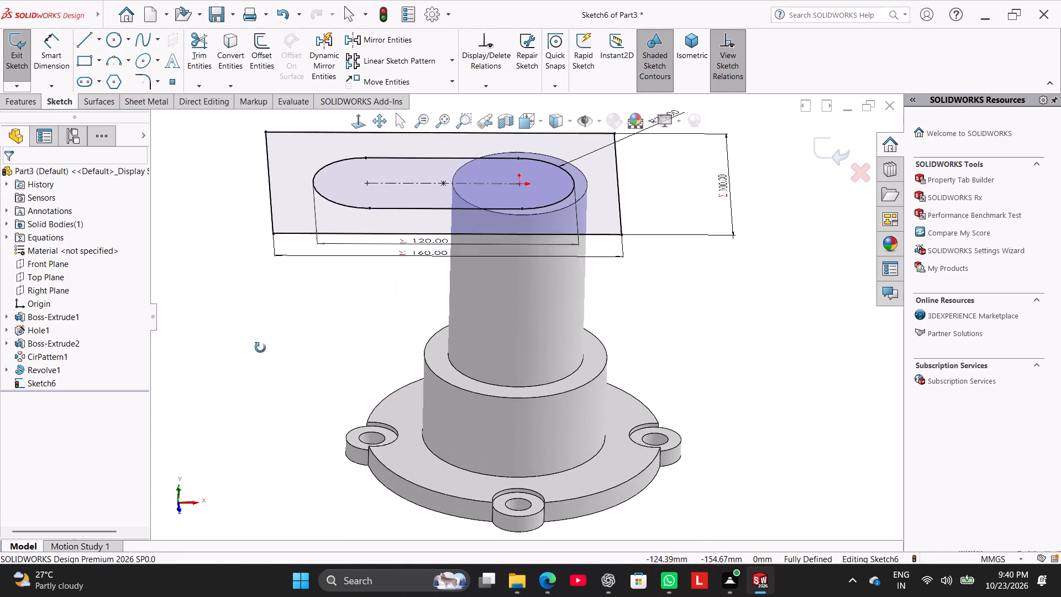
pyautogui.moveTo(260, 348); pyautogui.dragTo(259, 478, button='middle')
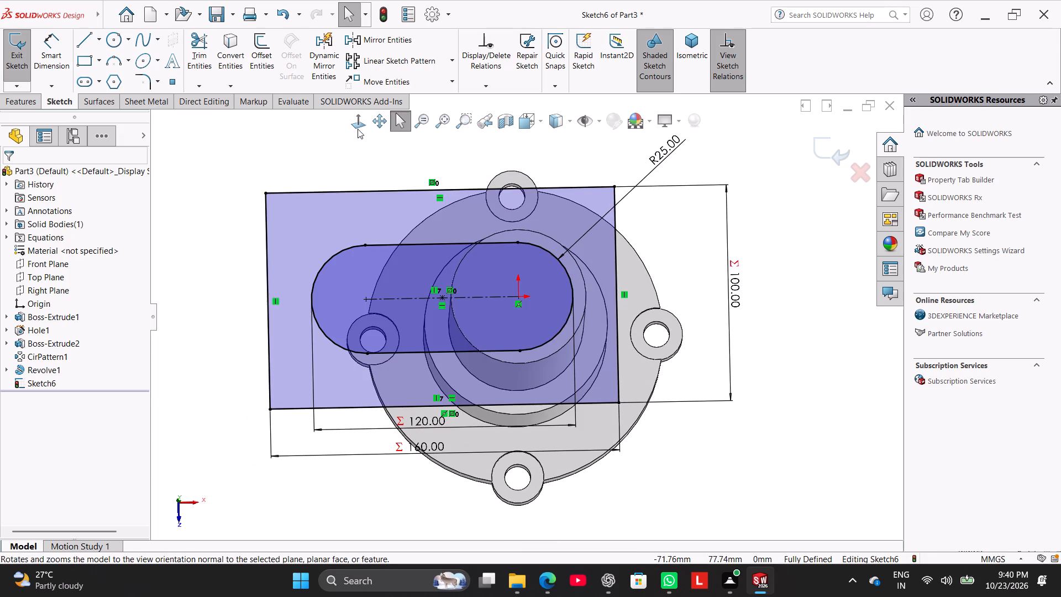
pyautogui.click(358, 124)
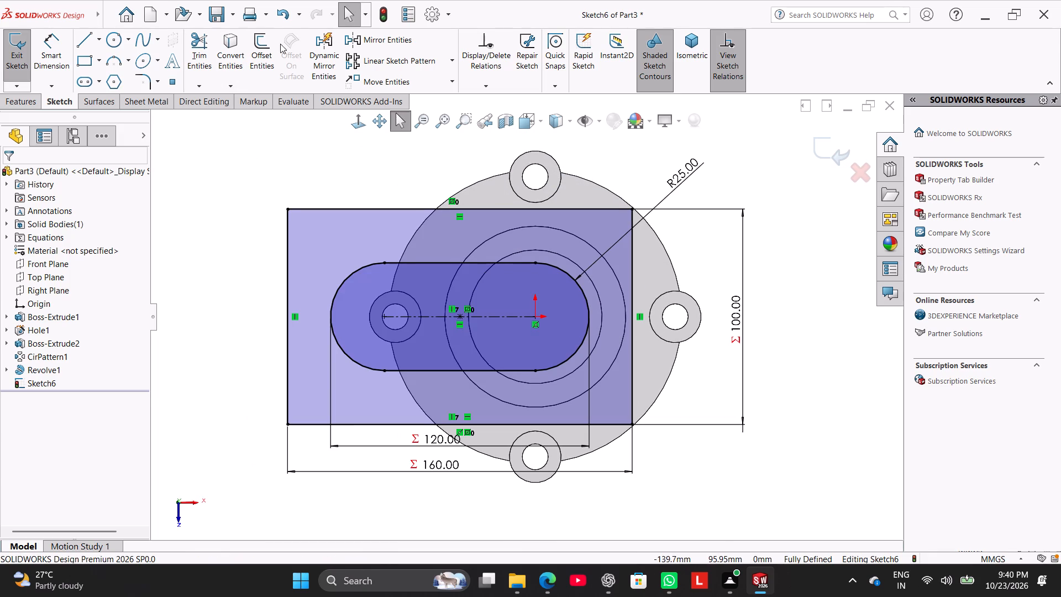
pyautogui.click(266, 44)
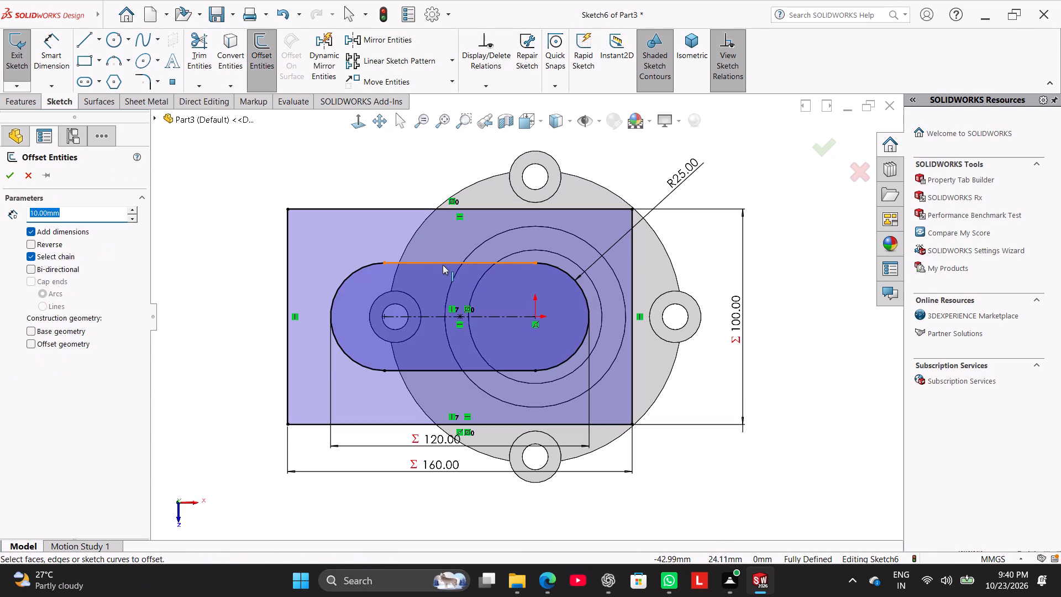
pyautogui.click(443, 265)
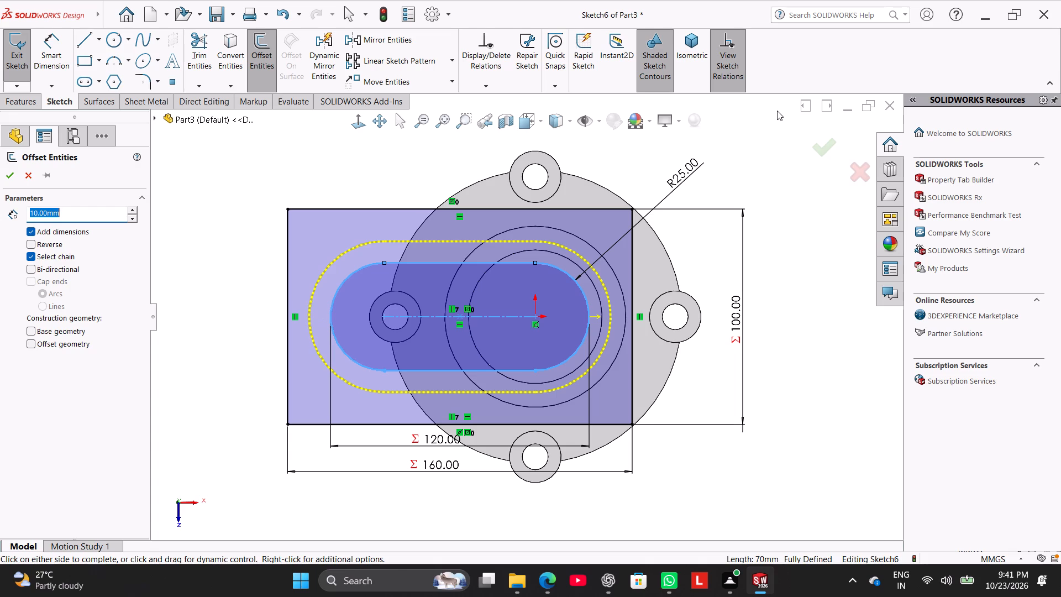
pyautogui.press('6')
pyautogui.press('Return')
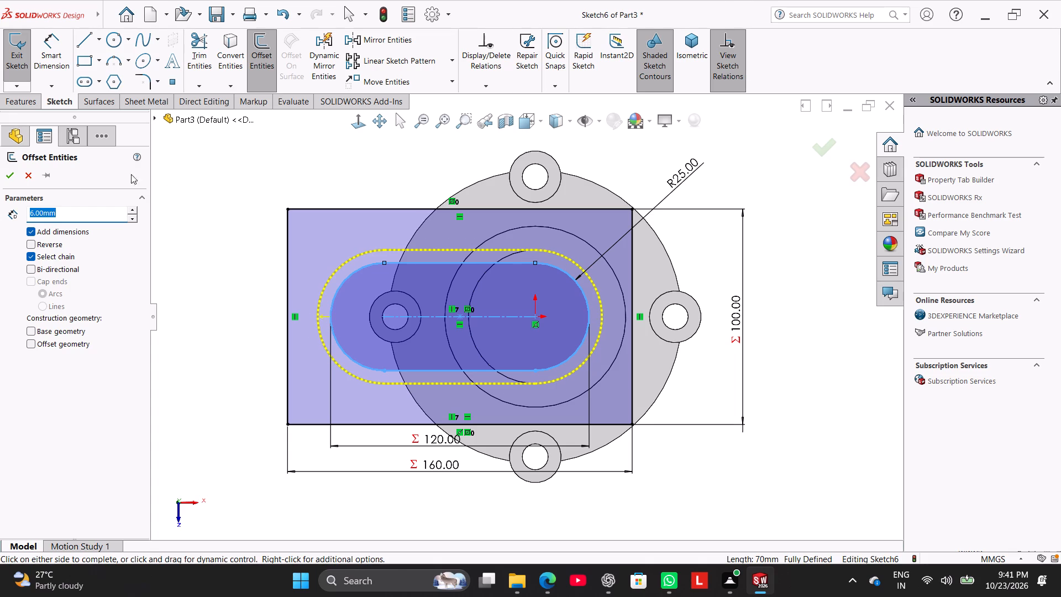
pyautogui.click(9, 177)
pyautogui.click(193, 182)
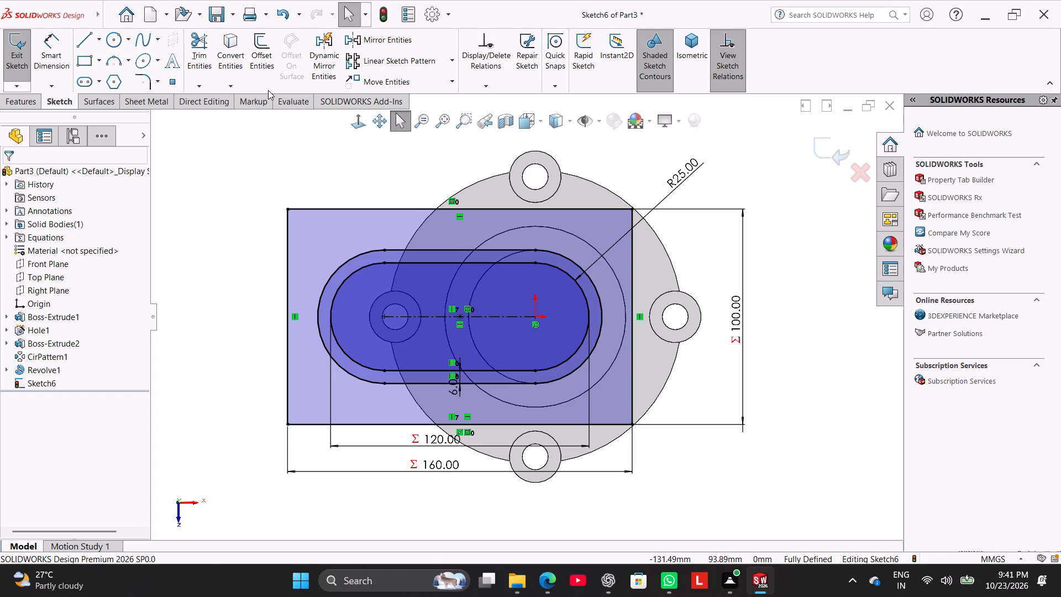
# Check the length of the slot's centreline without placing a dimension.
pyautogui.click(60, 54)
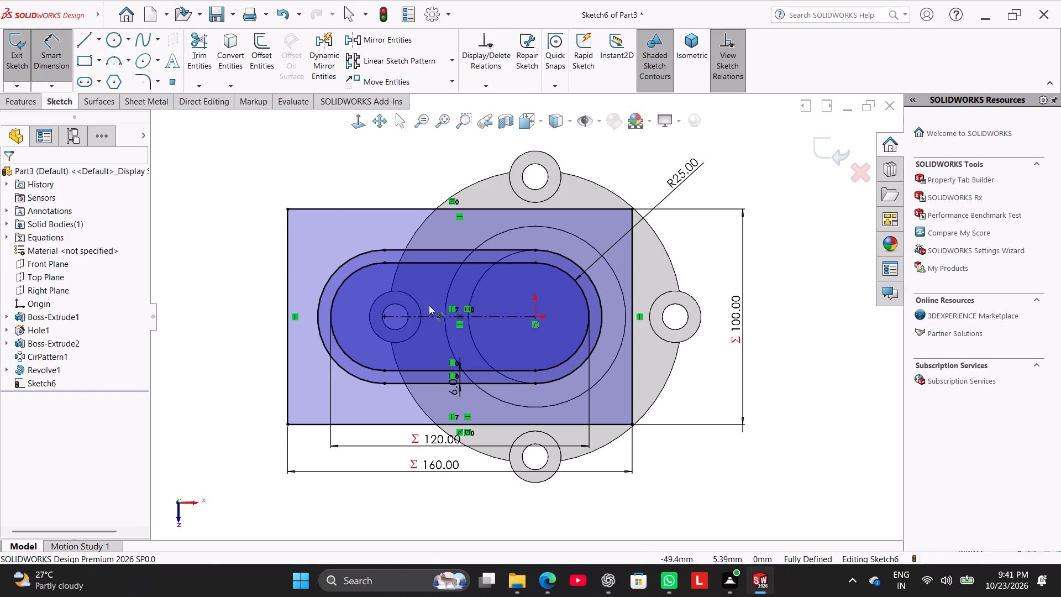
pyautogui.moveTo(436, 315); pyautogui.dragTo(435, 309)
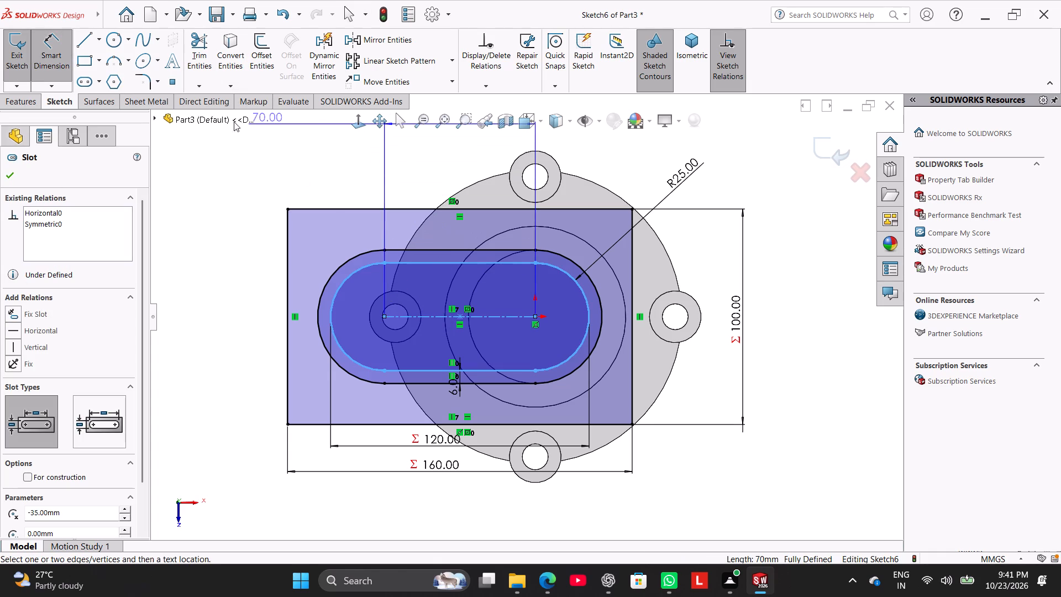
pyautogui.click(65, 64)
pyautogui.click(229, 206)
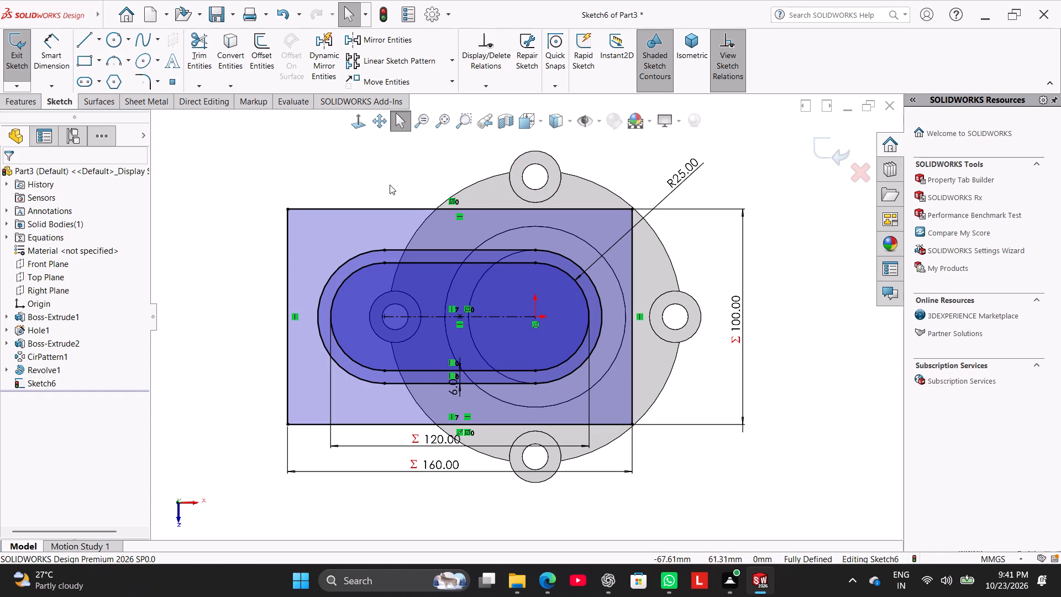
# Convert the cylinder's circular top edge around the origin into a sketch circle.
pyautogui.click(234, 46)
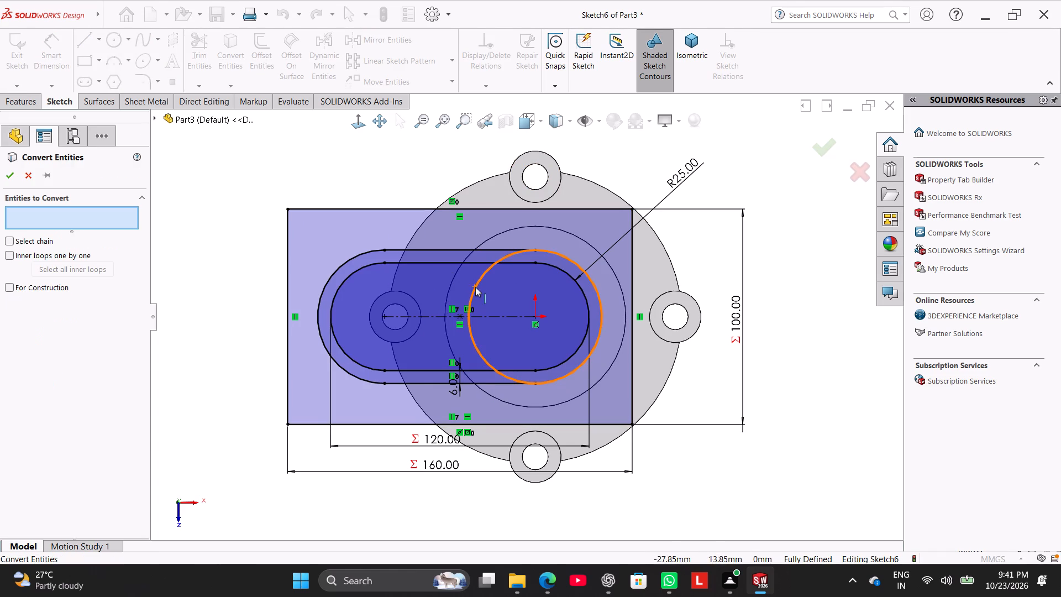
pyautogui.click(475, 287)
pyautogui.click(8, 173)
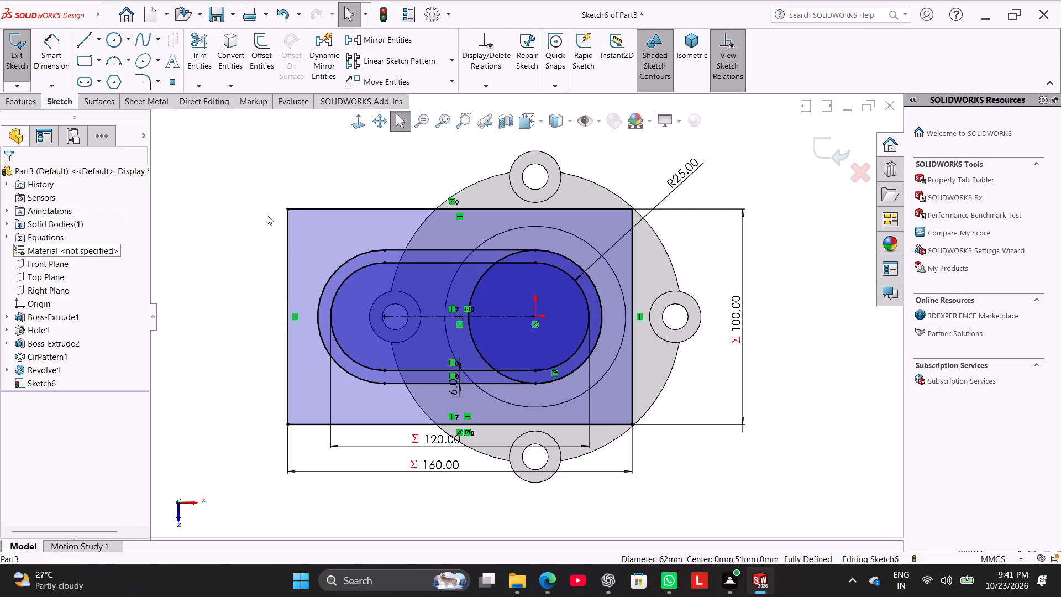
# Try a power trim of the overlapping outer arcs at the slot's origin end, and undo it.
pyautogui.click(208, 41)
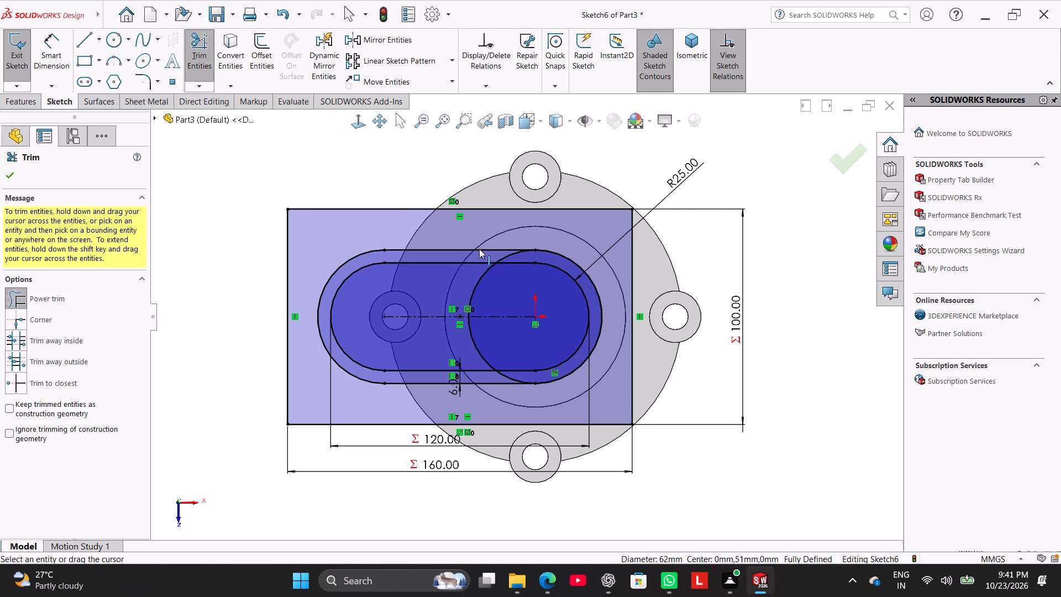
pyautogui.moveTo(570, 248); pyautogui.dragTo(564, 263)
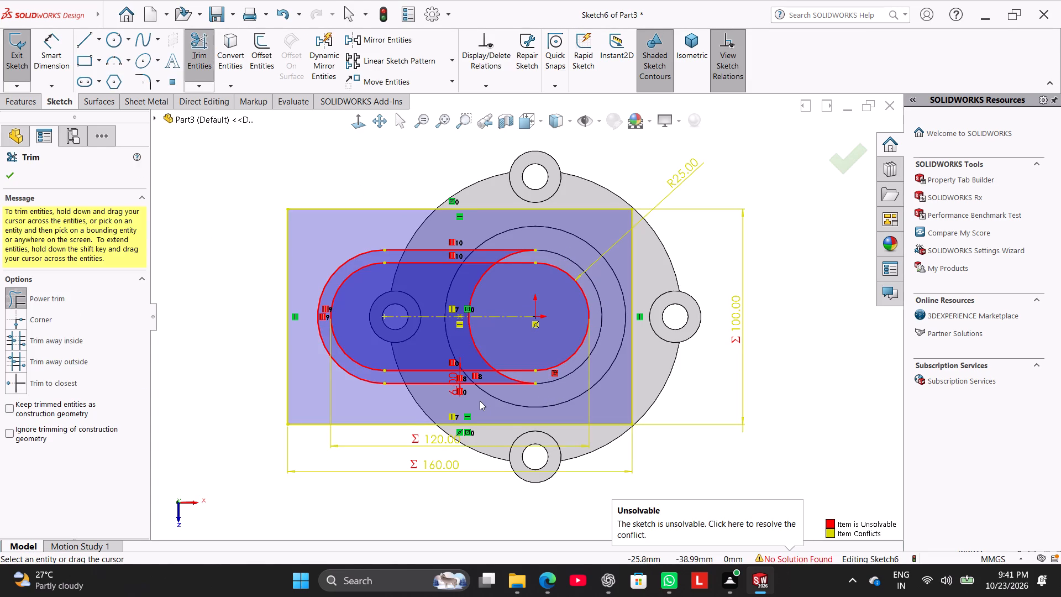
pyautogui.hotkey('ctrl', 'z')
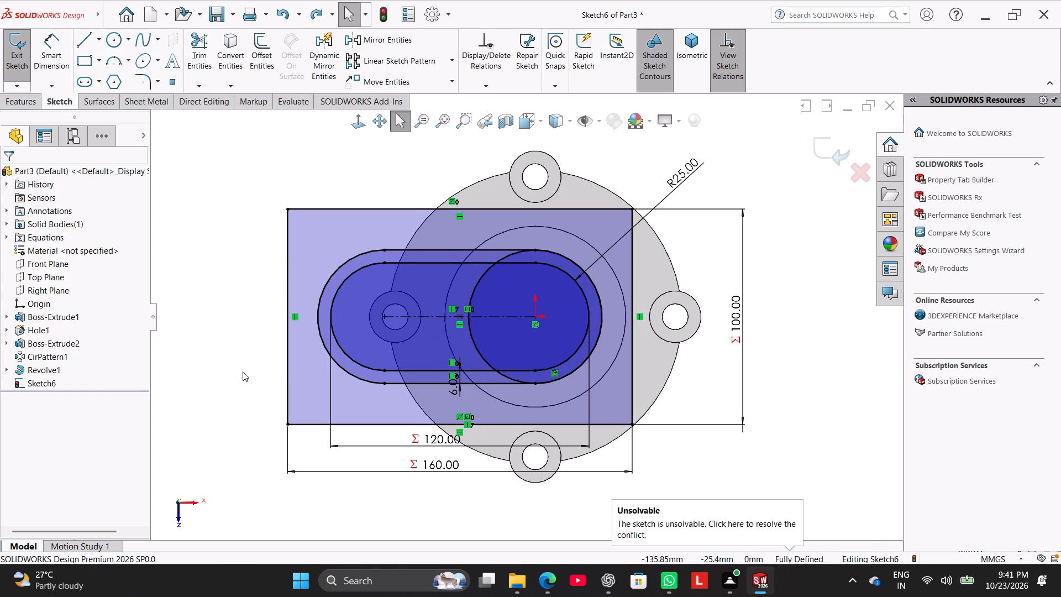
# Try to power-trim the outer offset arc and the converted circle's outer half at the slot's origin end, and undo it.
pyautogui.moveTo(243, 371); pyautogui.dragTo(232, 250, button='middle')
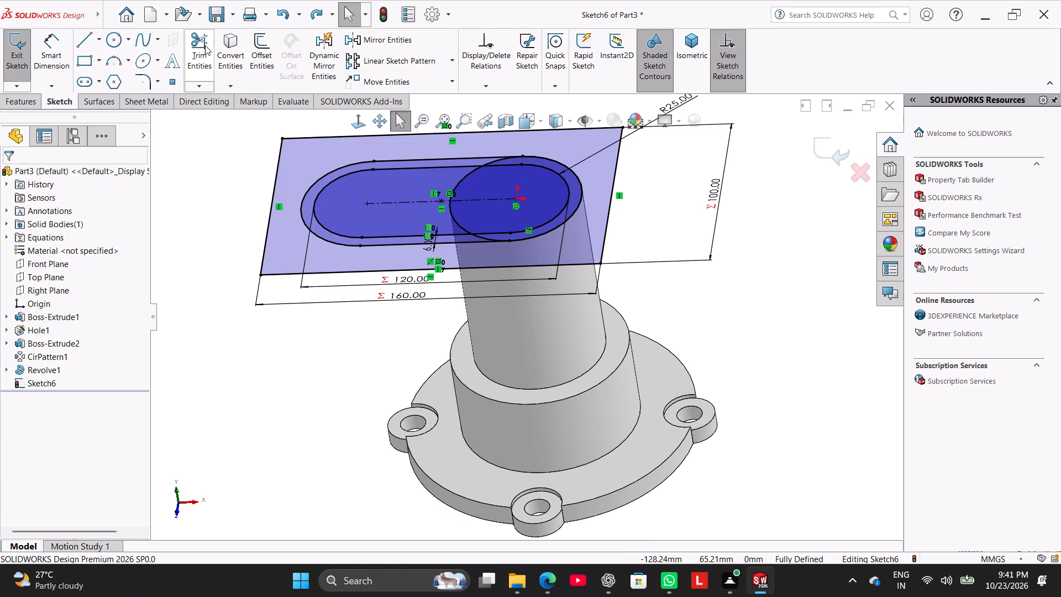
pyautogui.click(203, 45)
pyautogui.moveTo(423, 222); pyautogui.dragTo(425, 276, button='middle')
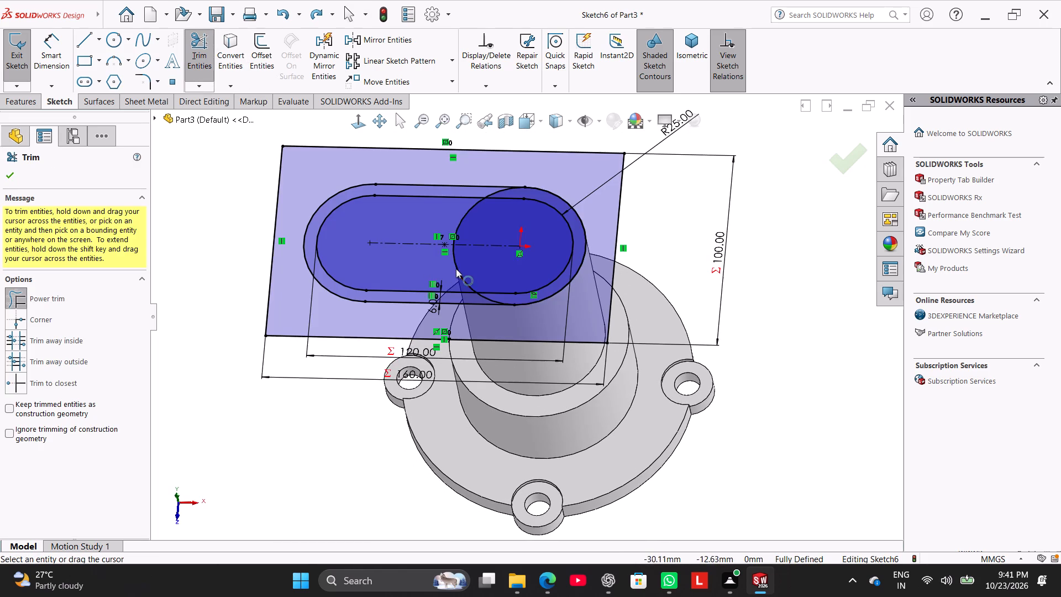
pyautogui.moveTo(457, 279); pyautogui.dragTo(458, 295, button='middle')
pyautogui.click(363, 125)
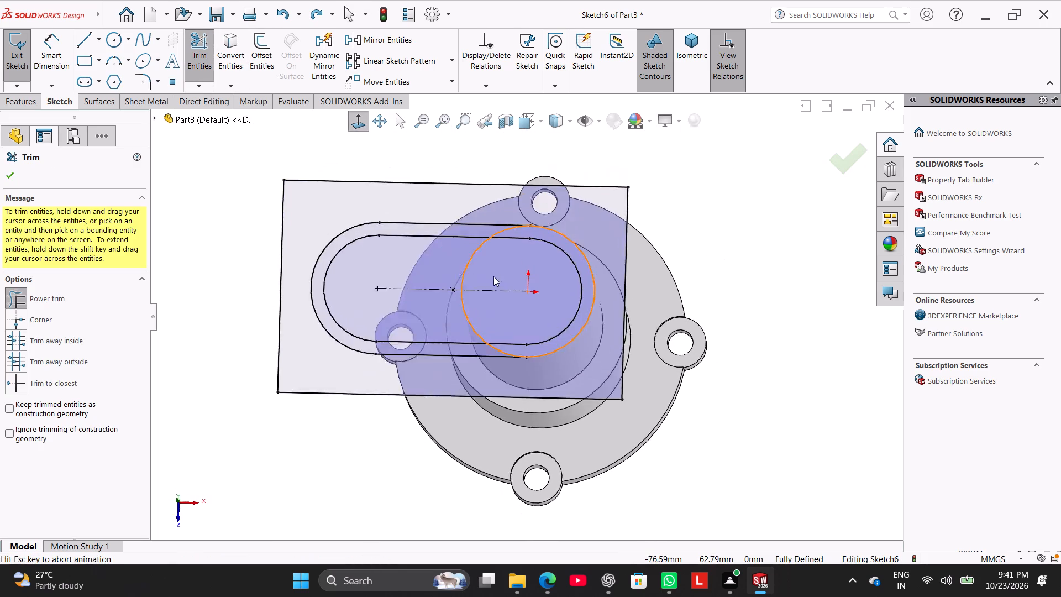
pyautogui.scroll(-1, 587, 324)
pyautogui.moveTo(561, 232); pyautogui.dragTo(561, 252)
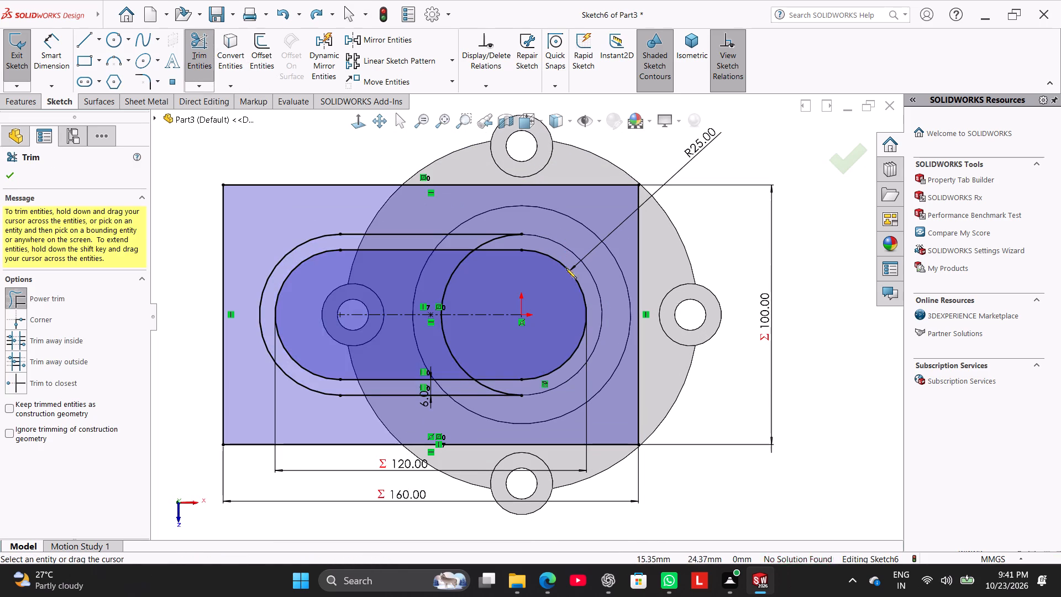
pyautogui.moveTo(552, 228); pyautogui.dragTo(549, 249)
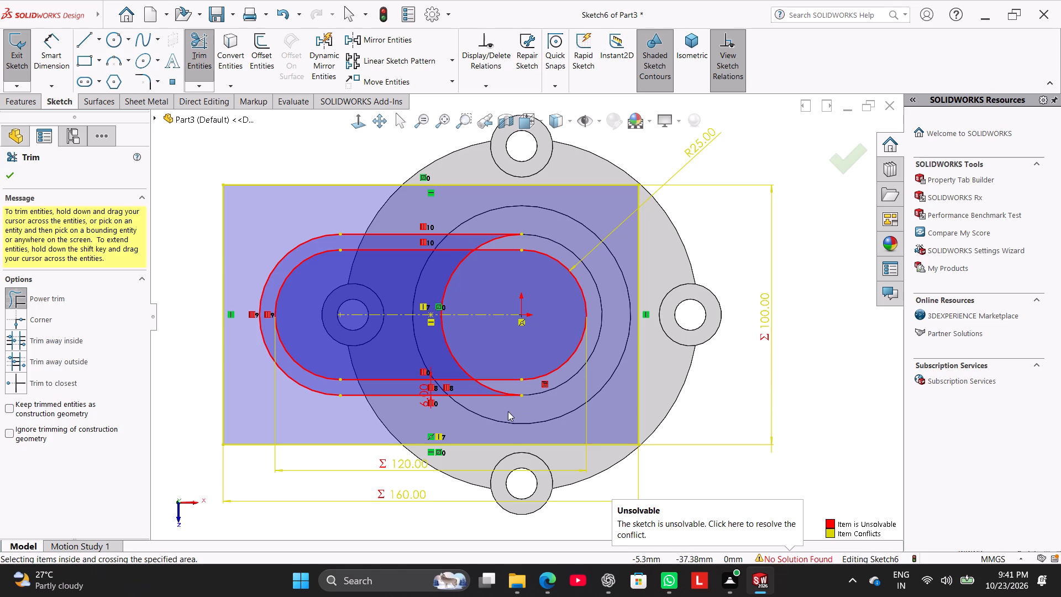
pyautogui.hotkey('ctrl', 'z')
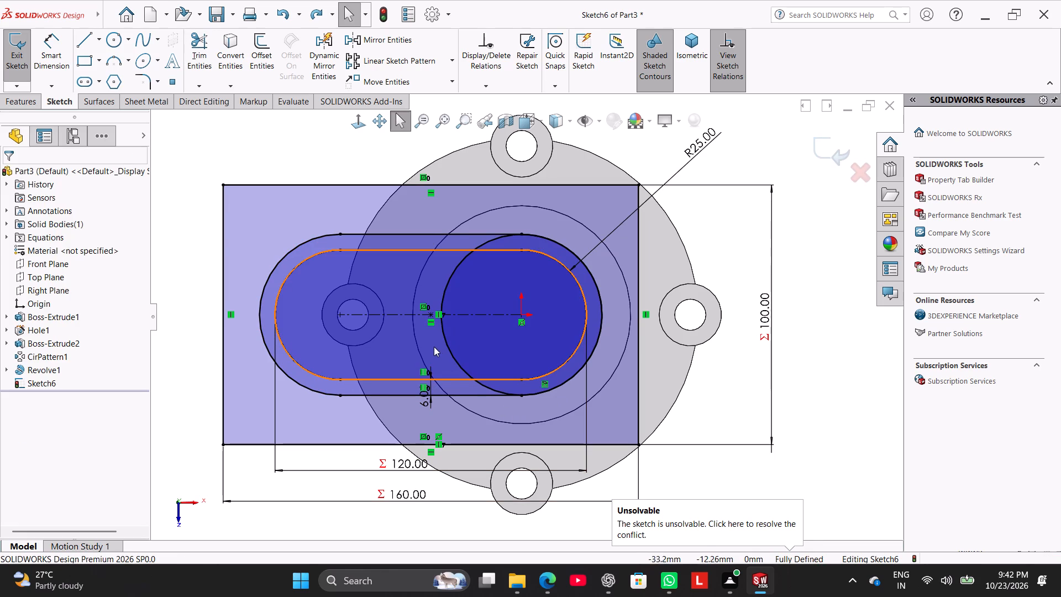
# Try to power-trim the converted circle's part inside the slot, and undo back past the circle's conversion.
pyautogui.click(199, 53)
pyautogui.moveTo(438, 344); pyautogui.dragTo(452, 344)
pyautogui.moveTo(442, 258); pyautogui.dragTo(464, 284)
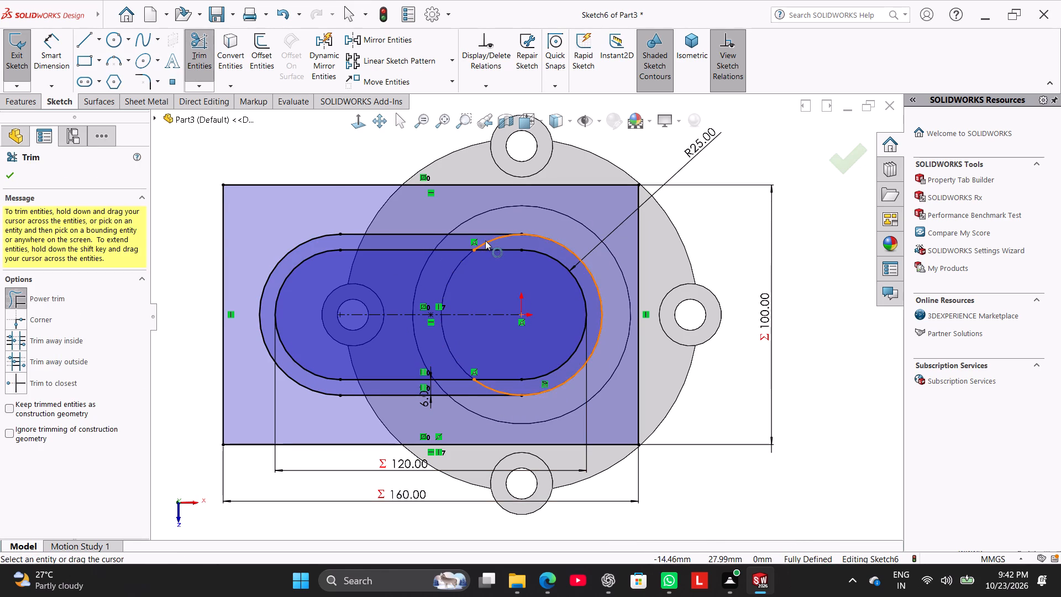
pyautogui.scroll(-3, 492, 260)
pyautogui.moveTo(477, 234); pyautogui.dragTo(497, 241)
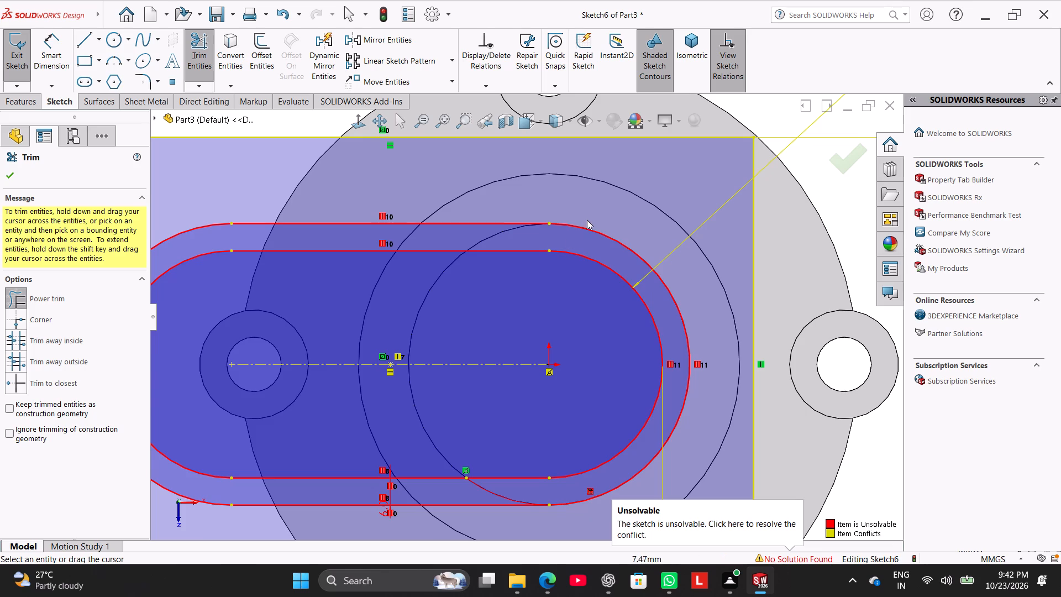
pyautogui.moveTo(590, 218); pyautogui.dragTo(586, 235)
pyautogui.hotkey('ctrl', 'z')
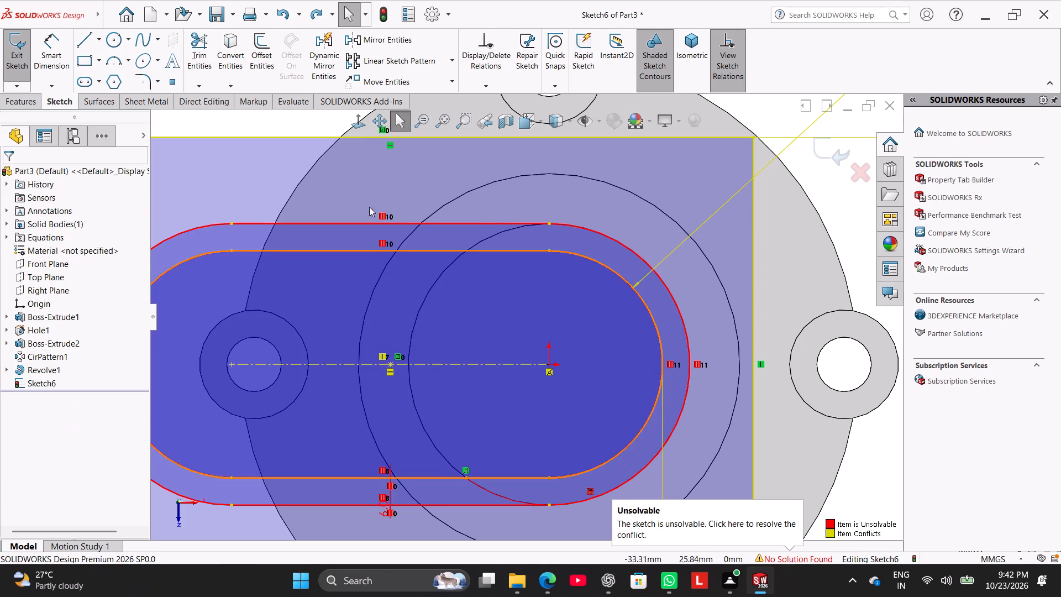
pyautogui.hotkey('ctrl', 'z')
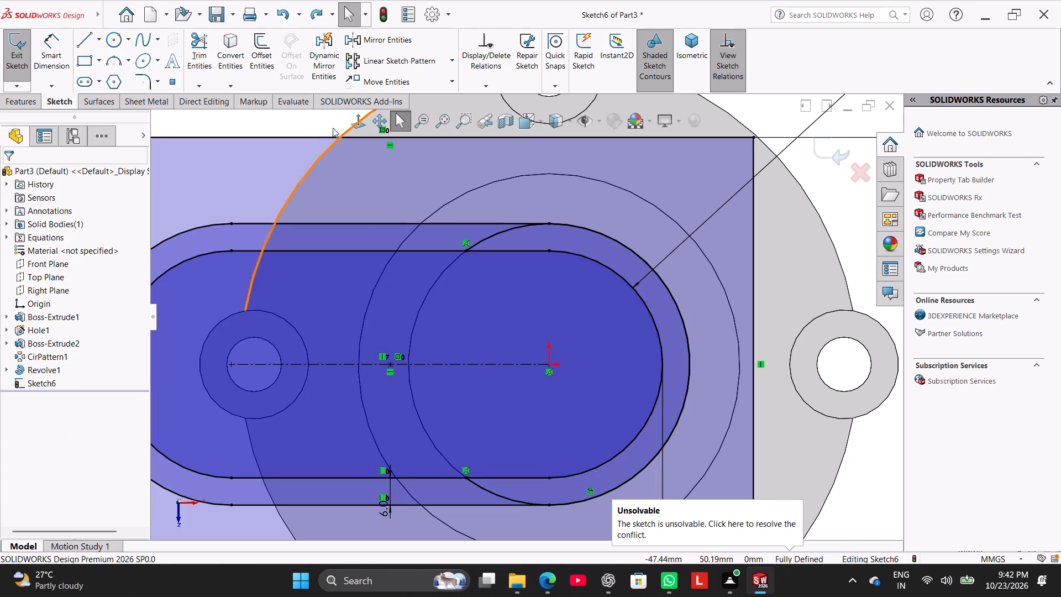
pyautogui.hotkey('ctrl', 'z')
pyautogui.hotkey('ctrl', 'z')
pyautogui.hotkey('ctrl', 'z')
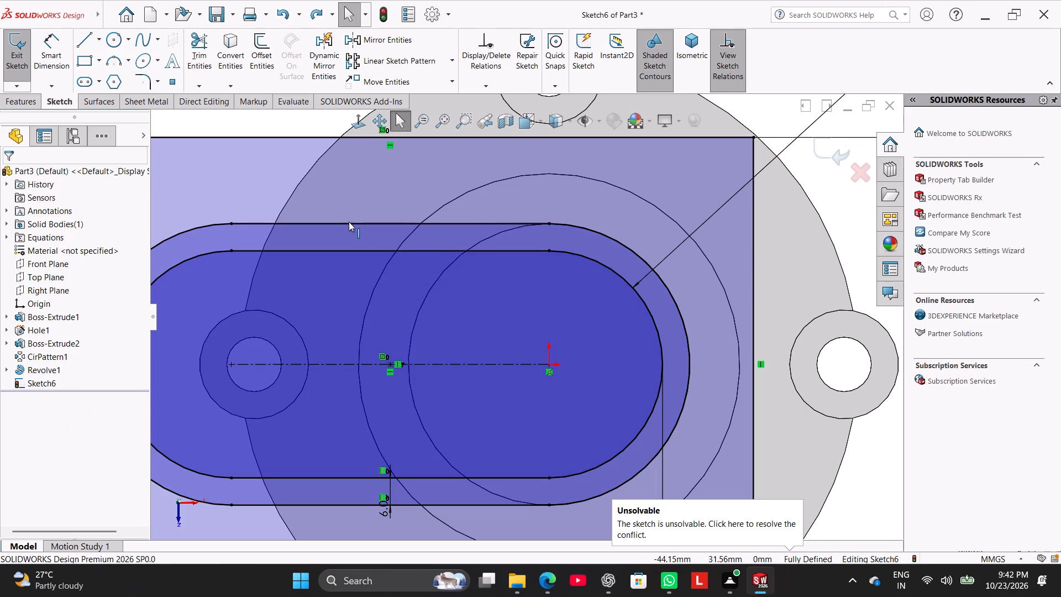
# Trim away the outer offset arc at the slot's origin end, keeping the inner slot outline.
pyautogui.scroll(2, 350, 226)
pyautogui.click(308, 165)
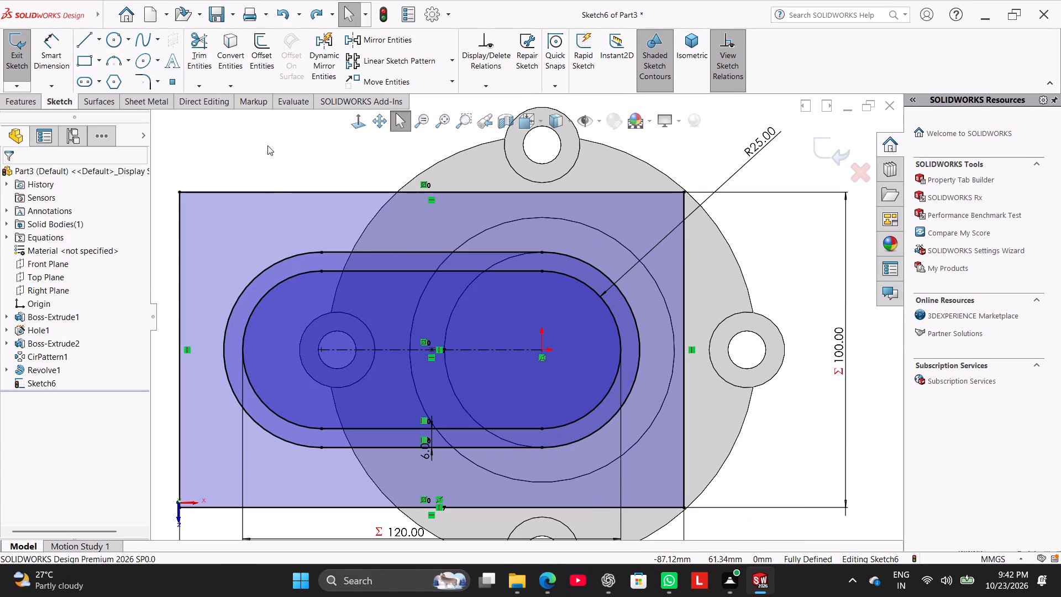
pyautogui.click(193, 50)
pyautogui.moveTo(584, 247); pyautogui.dragTo(584, 248)
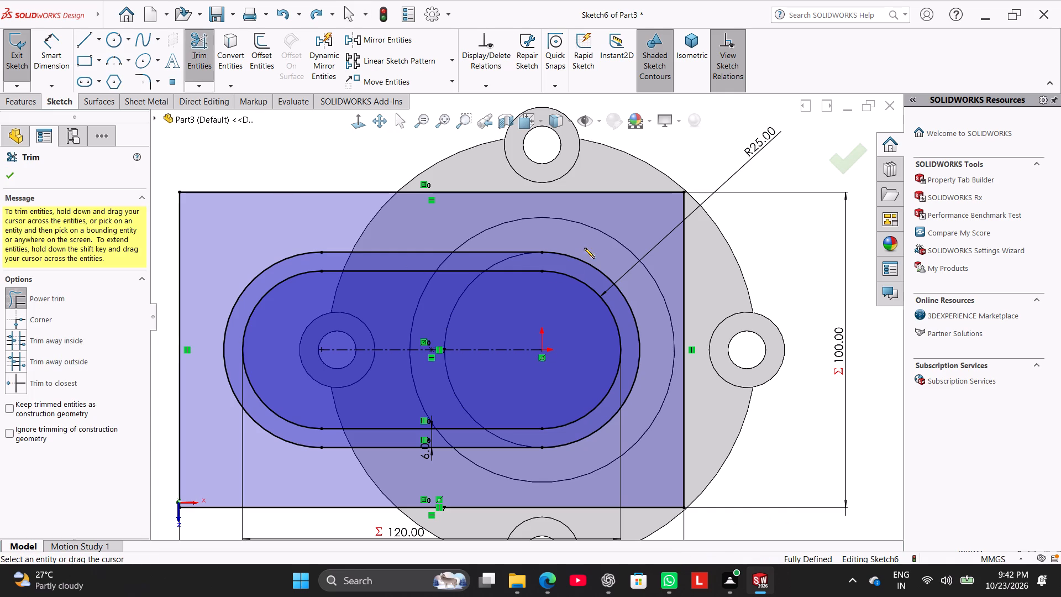
pyautogui.moveTo(584, 248); pyautogui.dragTo(581, 263)
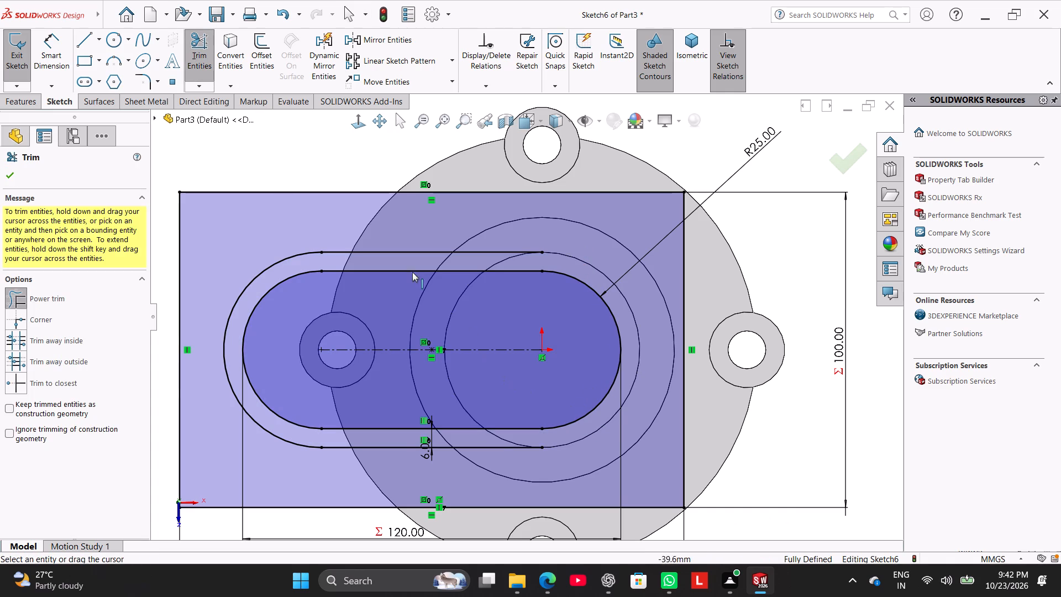
pyautogui.click(12, 176)
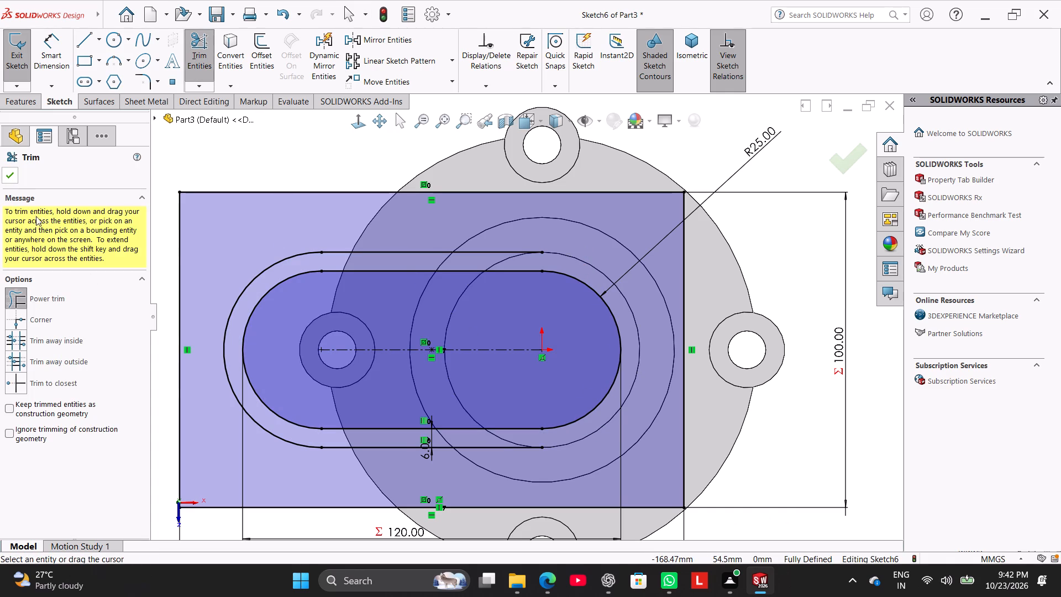
pyautogui.click(13, 173)
pyautogui.click(328, 160)
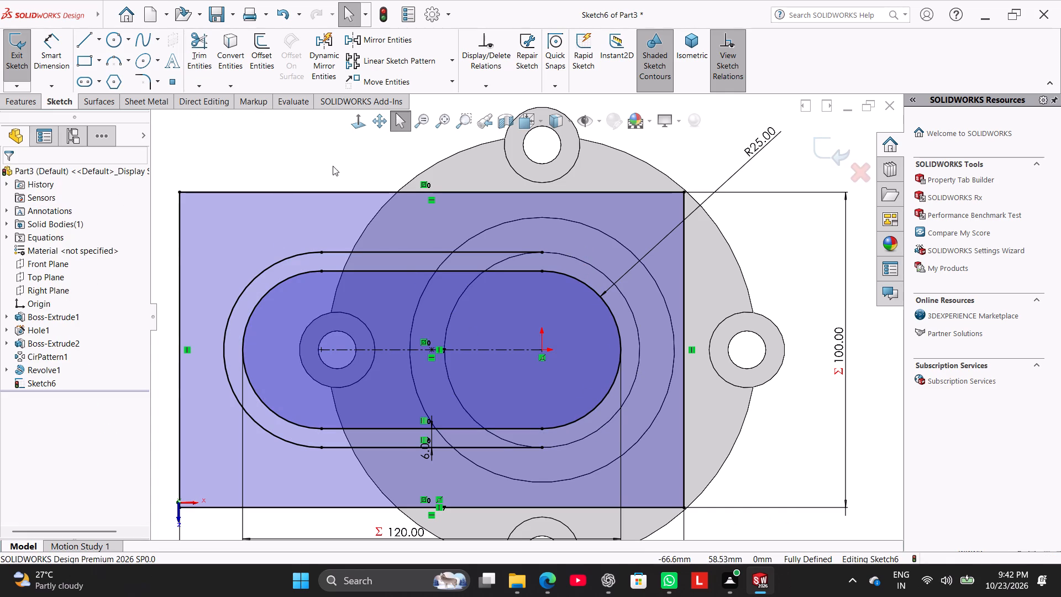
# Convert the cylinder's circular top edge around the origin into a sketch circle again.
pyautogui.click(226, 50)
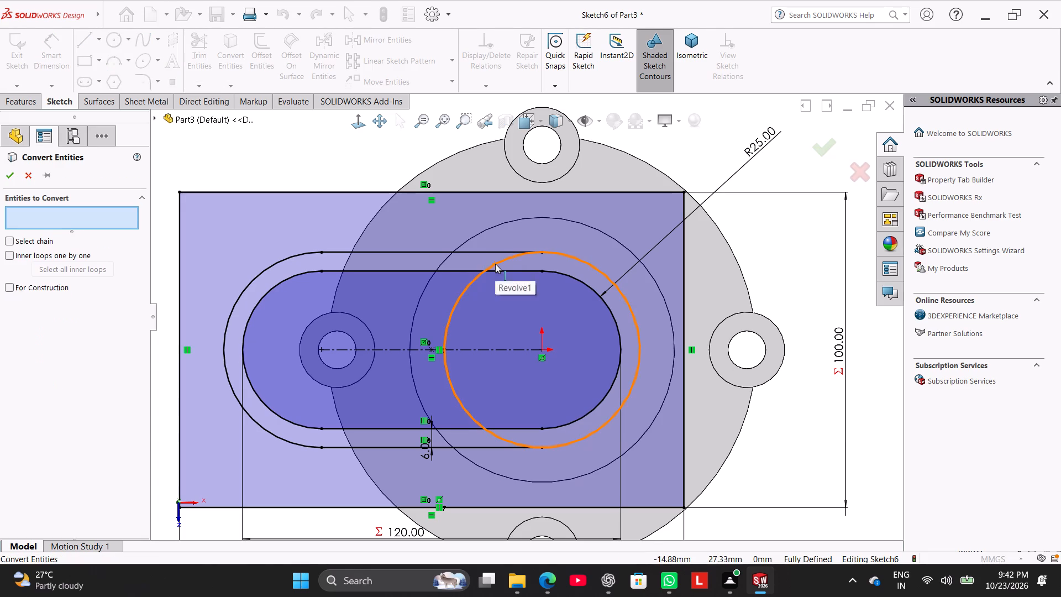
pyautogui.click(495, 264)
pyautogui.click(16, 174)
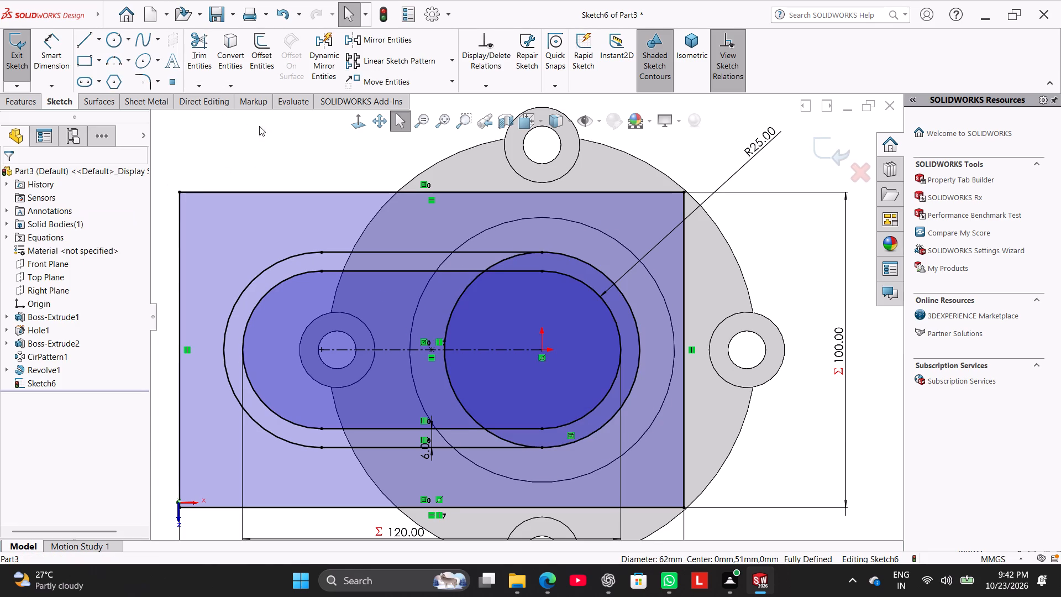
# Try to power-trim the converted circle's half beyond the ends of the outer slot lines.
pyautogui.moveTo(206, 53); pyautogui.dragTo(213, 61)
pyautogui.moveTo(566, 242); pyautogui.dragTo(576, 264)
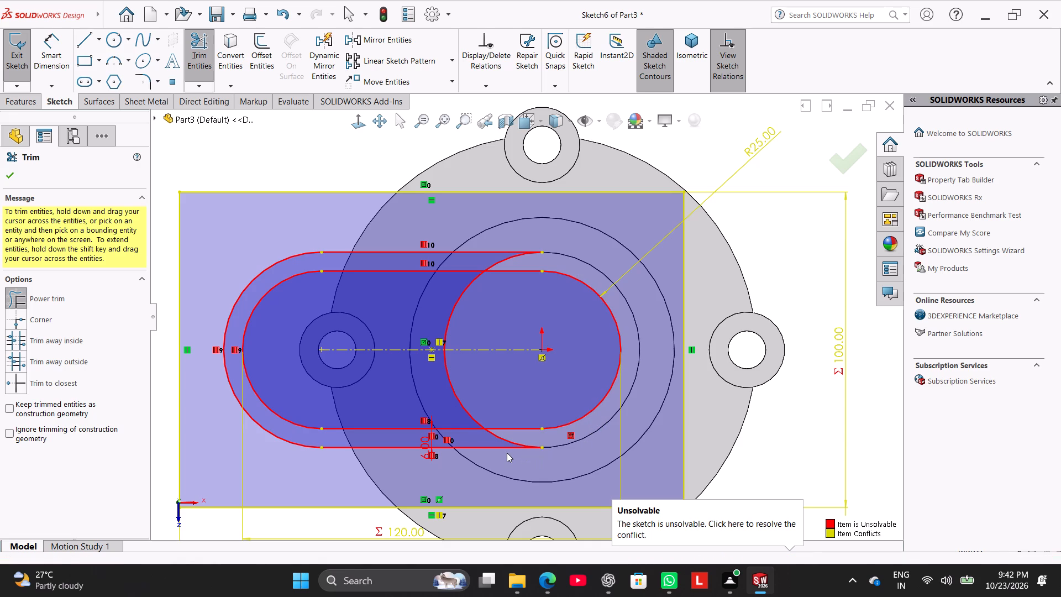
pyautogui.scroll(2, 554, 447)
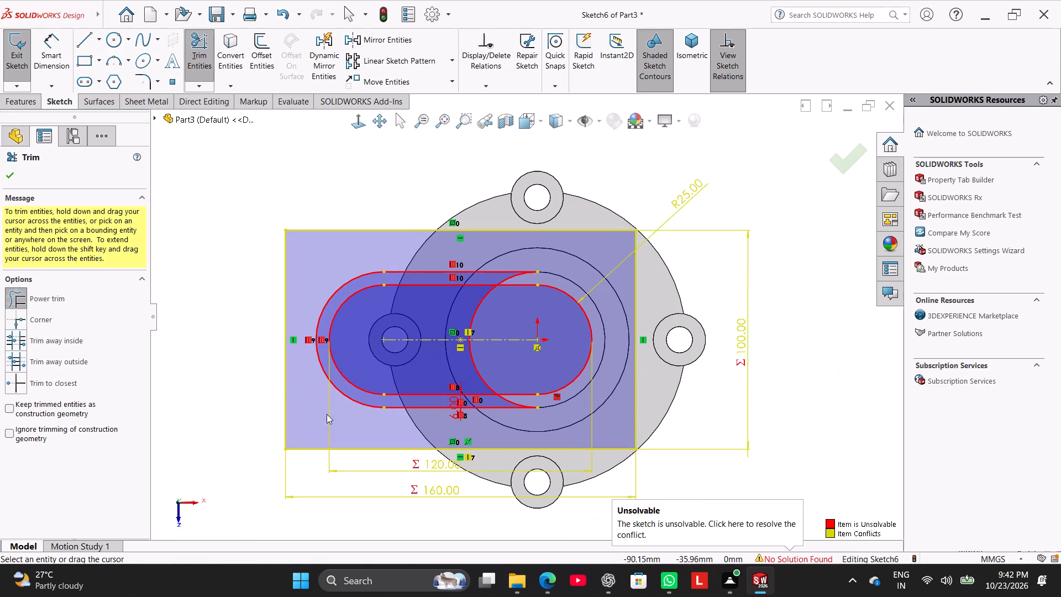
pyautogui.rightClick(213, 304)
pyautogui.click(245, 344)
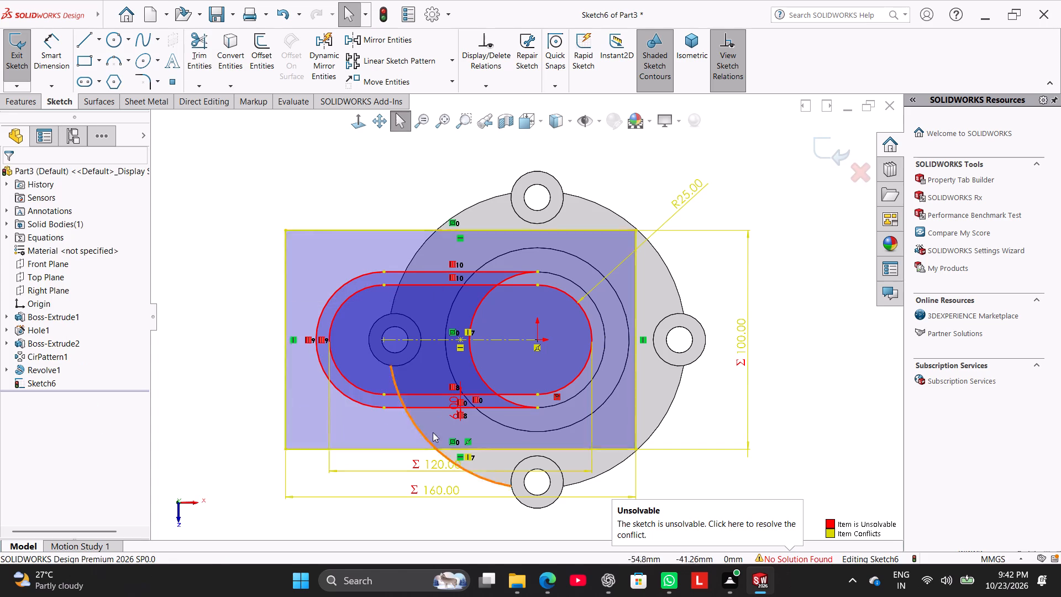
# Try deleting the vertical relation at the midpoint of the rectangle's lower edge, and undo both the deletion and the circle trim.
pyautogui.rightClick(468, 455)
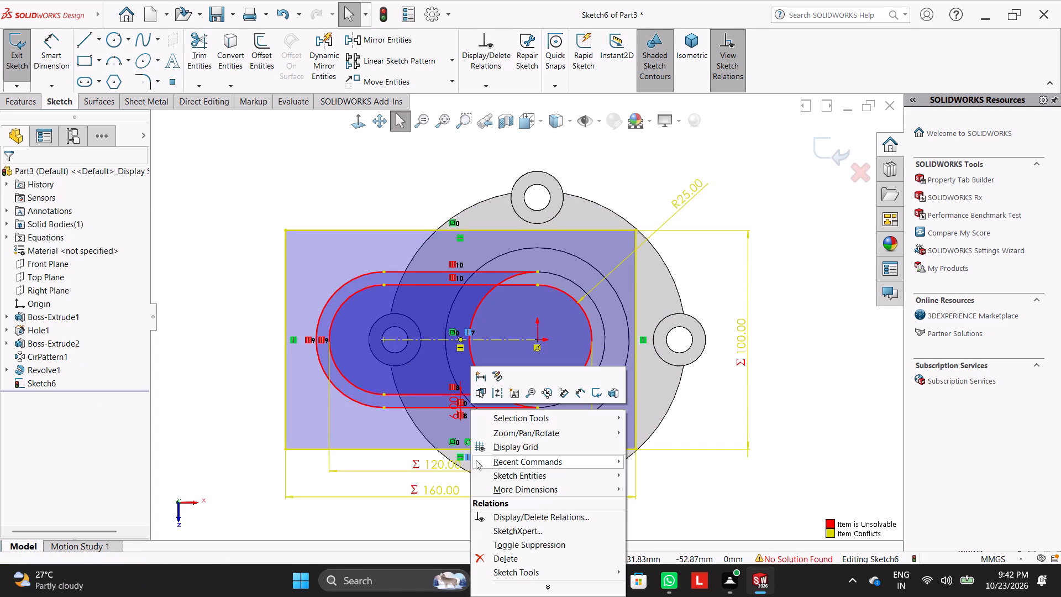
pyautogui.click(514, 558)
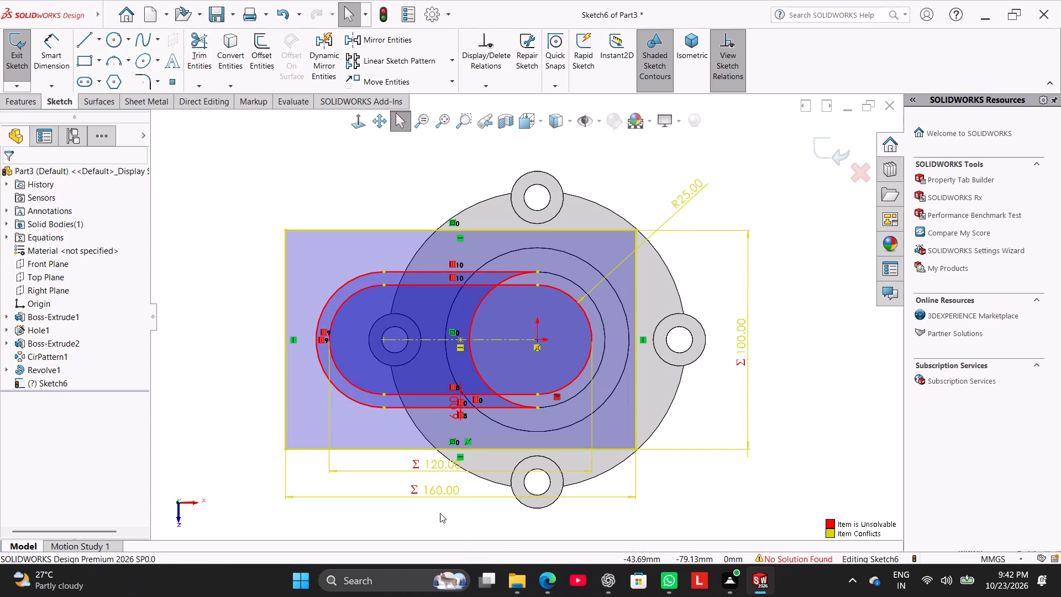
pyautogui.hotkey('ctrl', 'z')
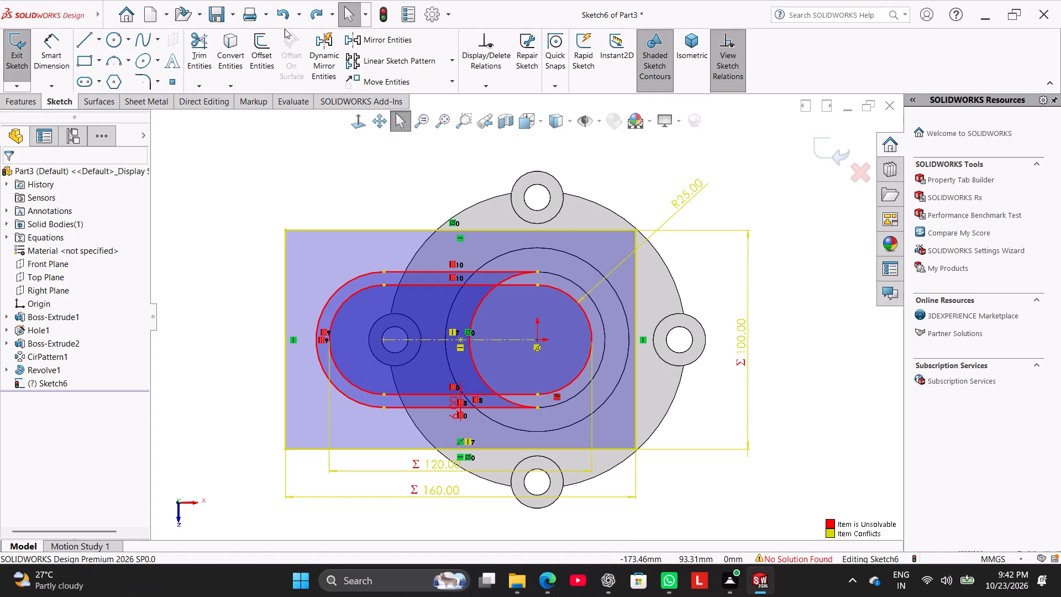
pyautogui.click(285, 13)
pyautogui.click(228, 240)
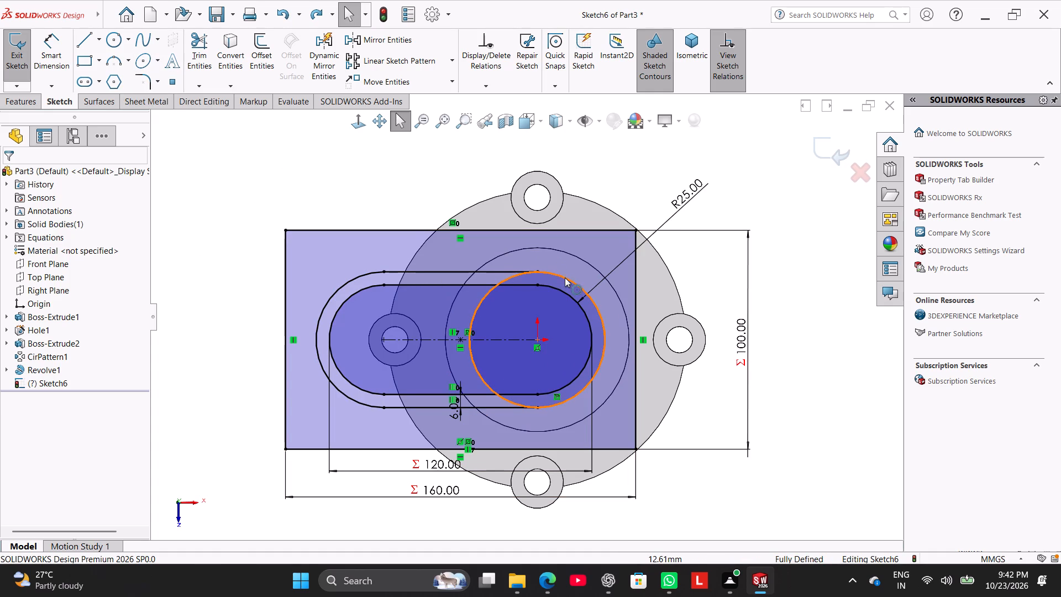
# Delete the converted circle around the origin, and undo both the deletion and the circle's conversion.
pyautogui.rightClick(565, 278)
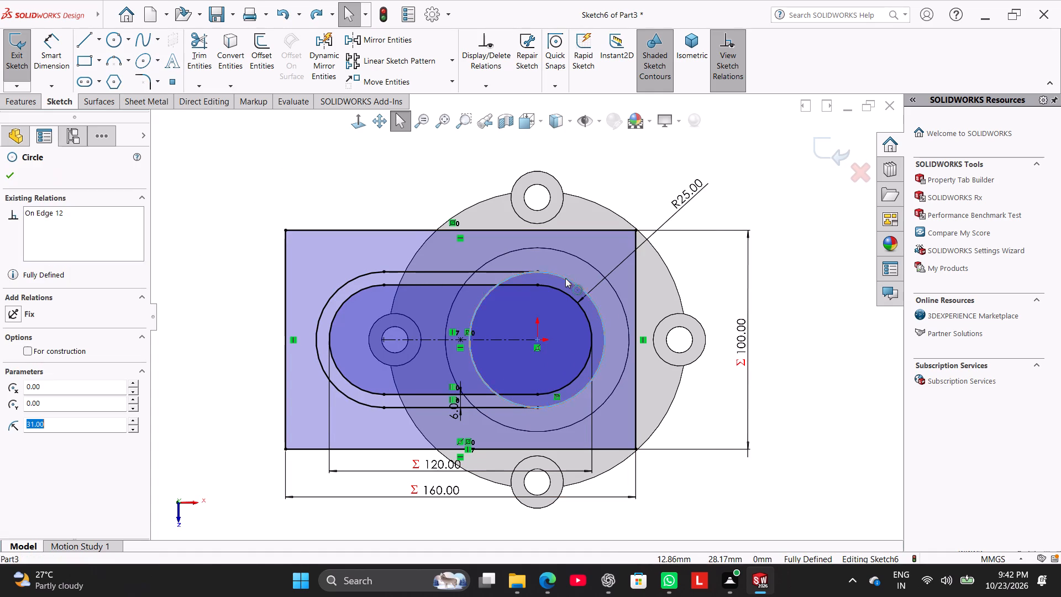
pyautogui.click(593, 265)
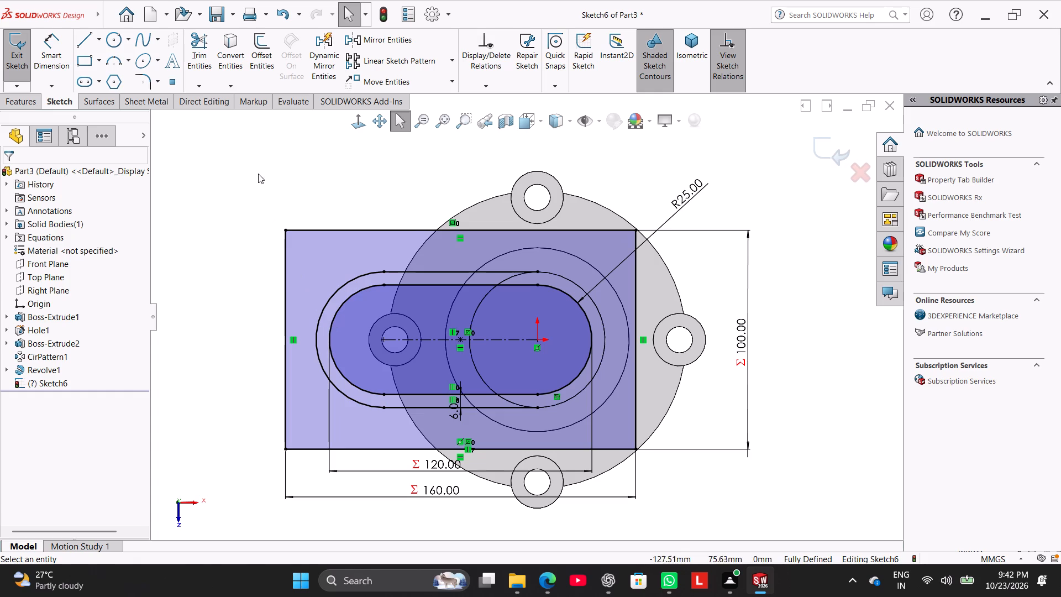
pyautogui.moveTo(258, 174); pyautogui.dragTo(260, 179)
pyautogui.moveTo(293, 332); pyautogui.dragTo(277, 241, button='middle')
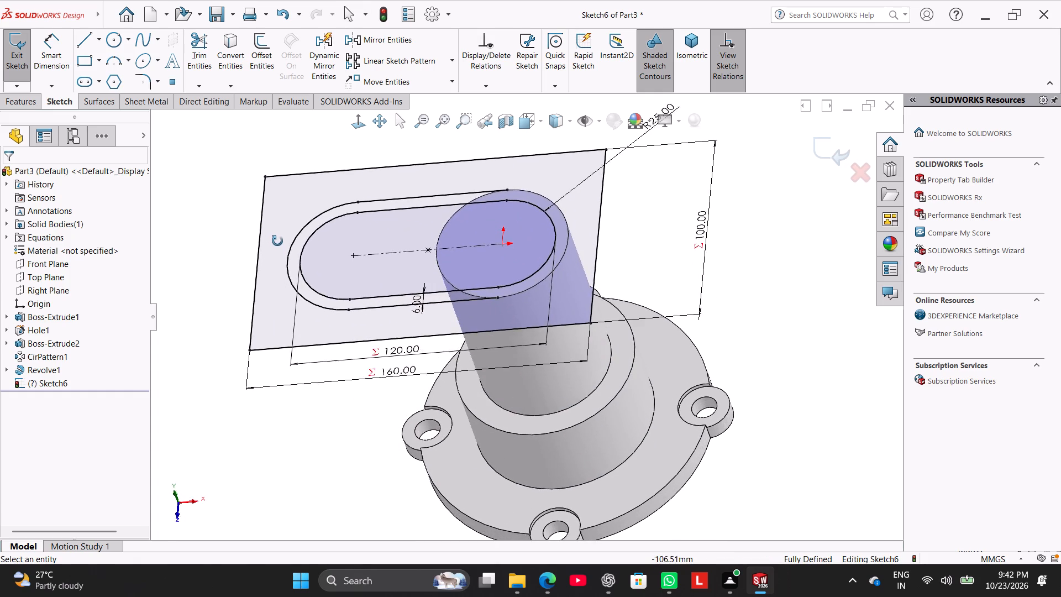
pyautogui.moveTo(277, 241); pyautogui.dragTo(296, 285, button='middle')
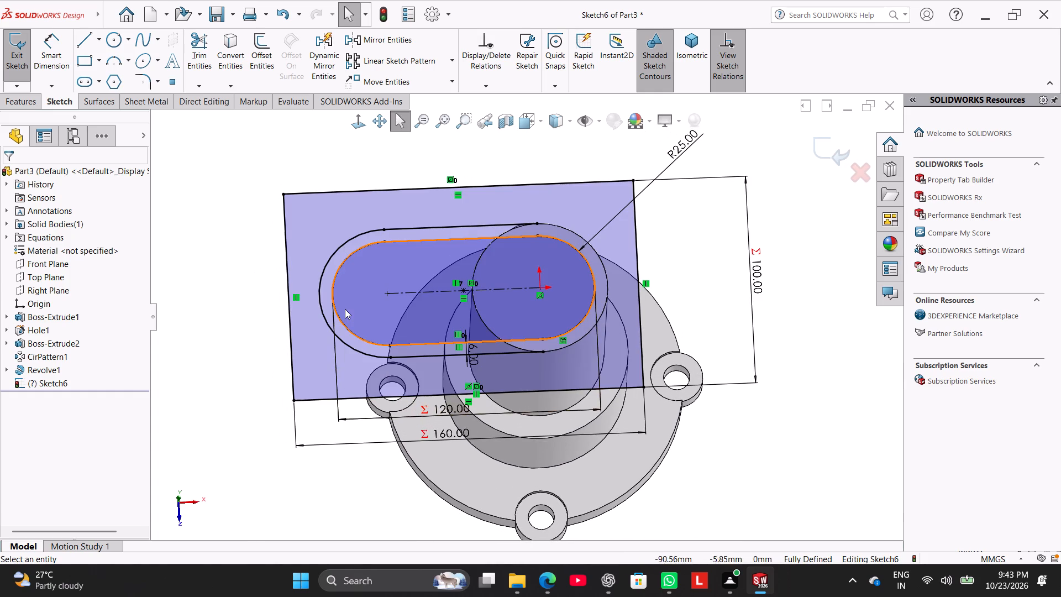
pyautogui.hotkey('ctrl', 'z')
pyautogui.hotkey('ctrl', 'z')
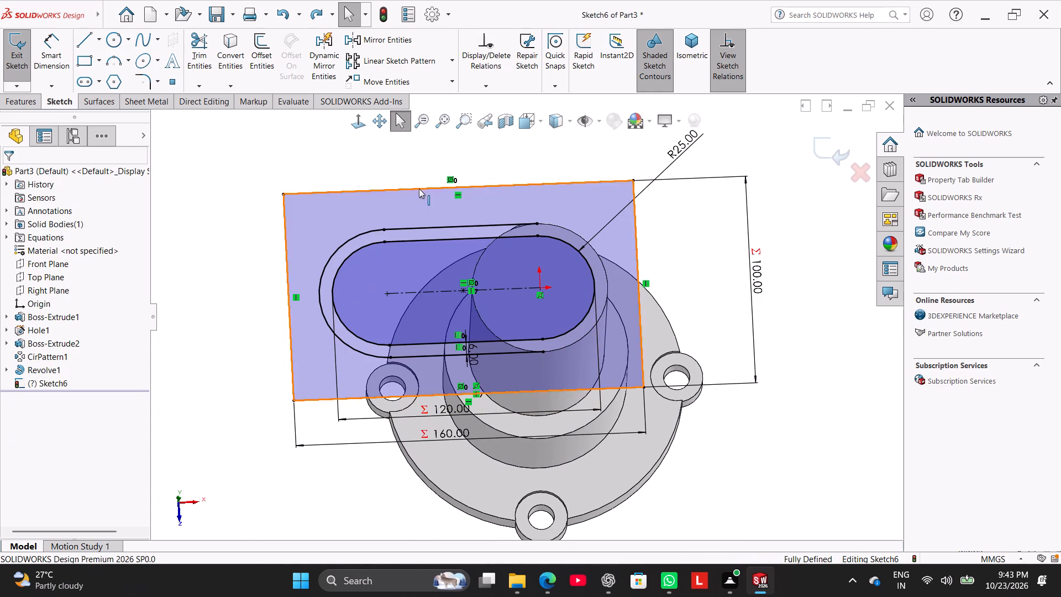
# Draw a three-point arc of about 31 mm radius joining the outer slot lines' open ends, bulging inward along the cylinder's edge.
pyautogui.click(353, 122)
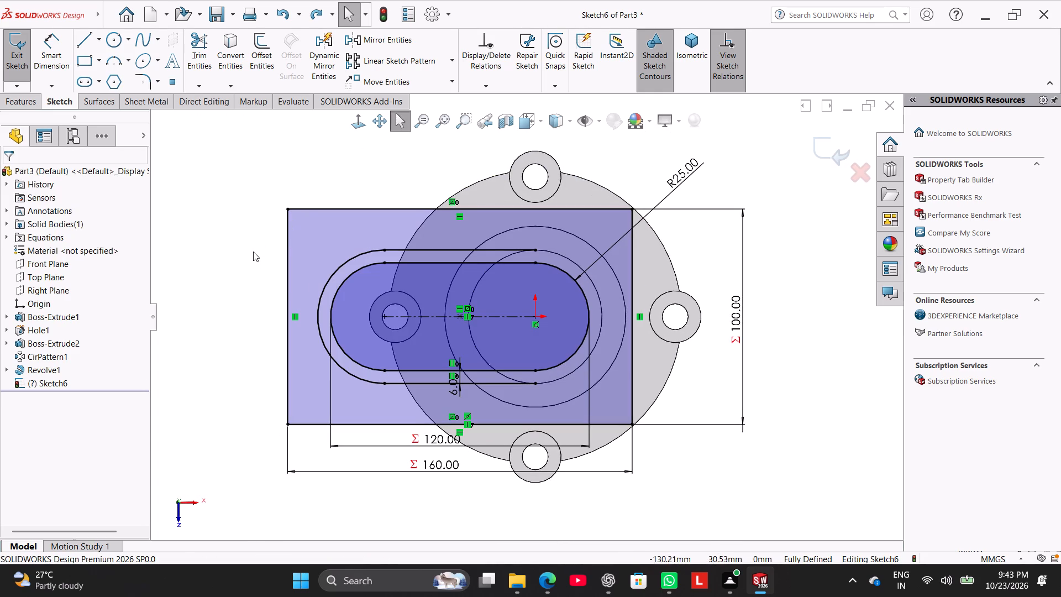
pyautogui.click(244, 253)
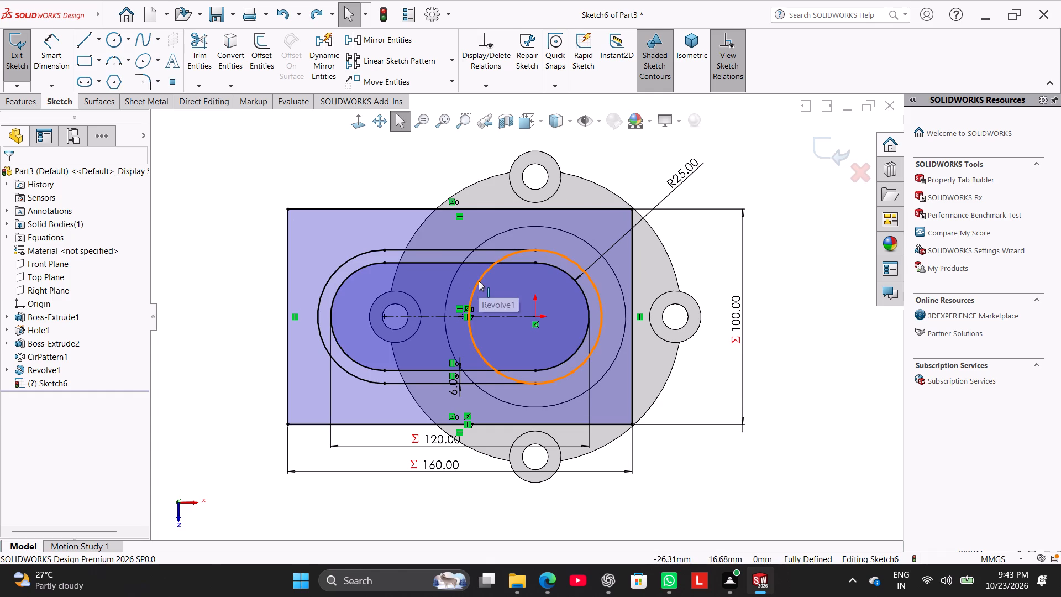
pyautogui.click(230, 385)
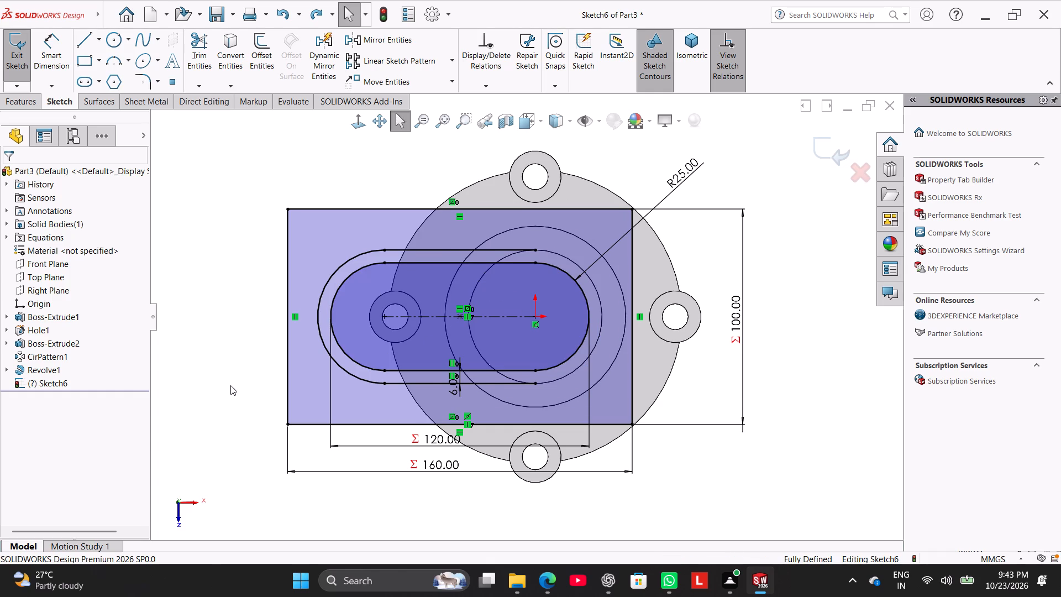
pyautogui.click(117, 58)
pyautogui.click(534, 250)
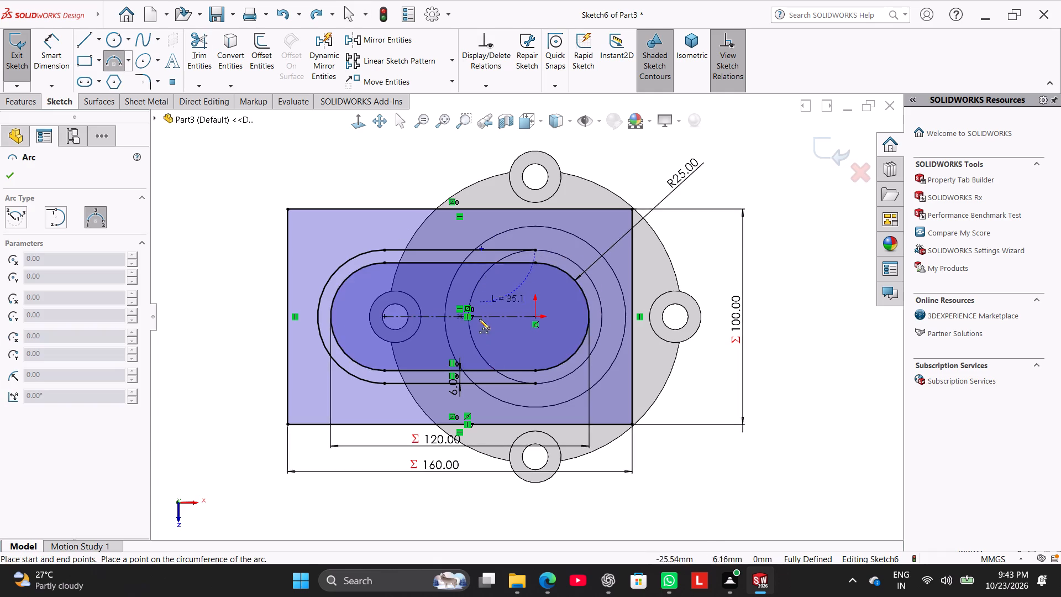
pyautogui.click(534, 385)
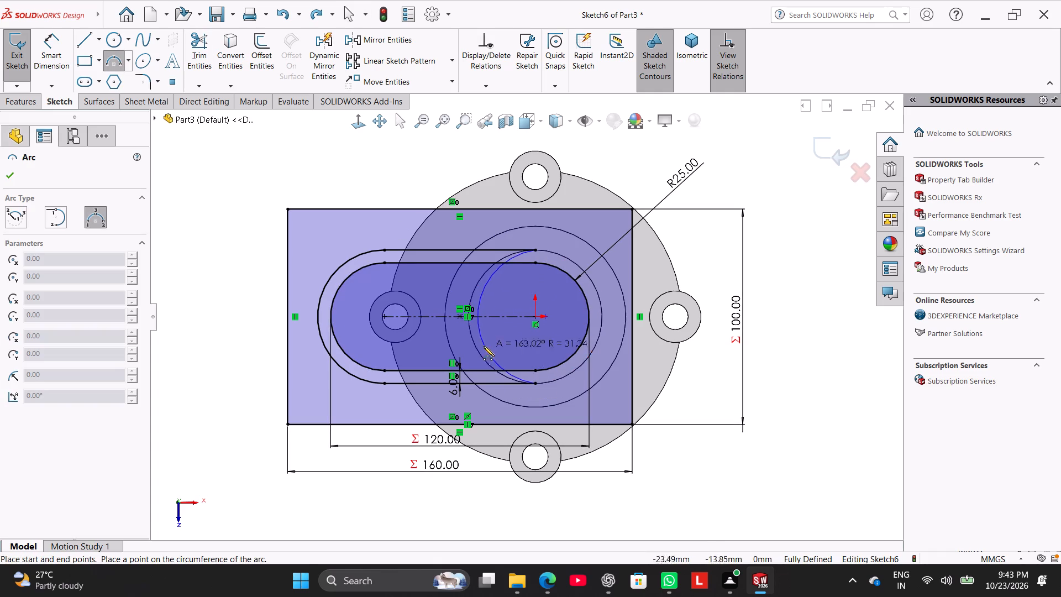
pyautogui.click(472, 335)
pyautogui.rightClick(217, 284)
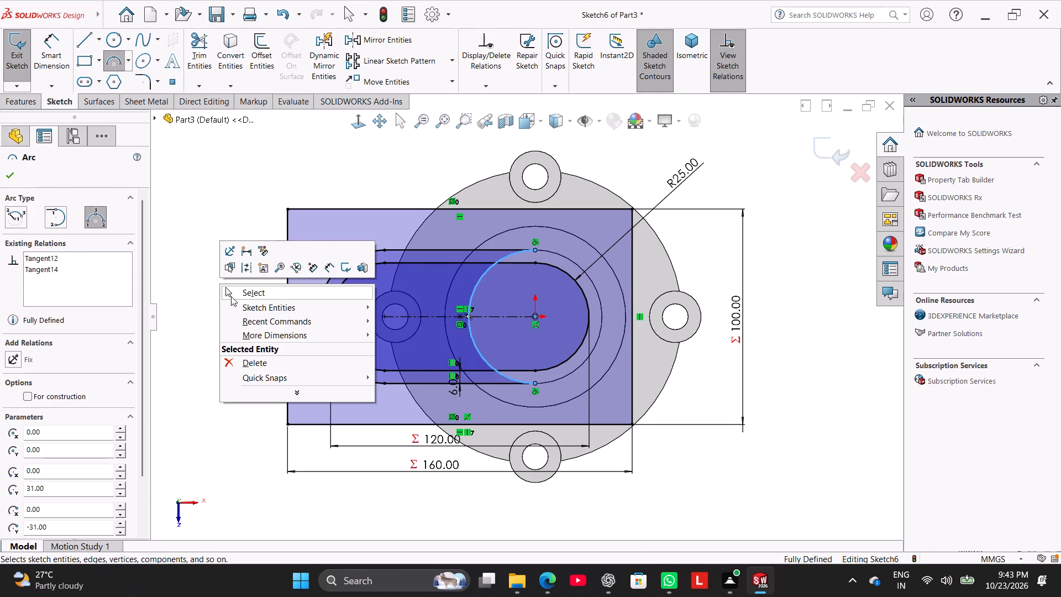
pyautogui.click(235, 294)
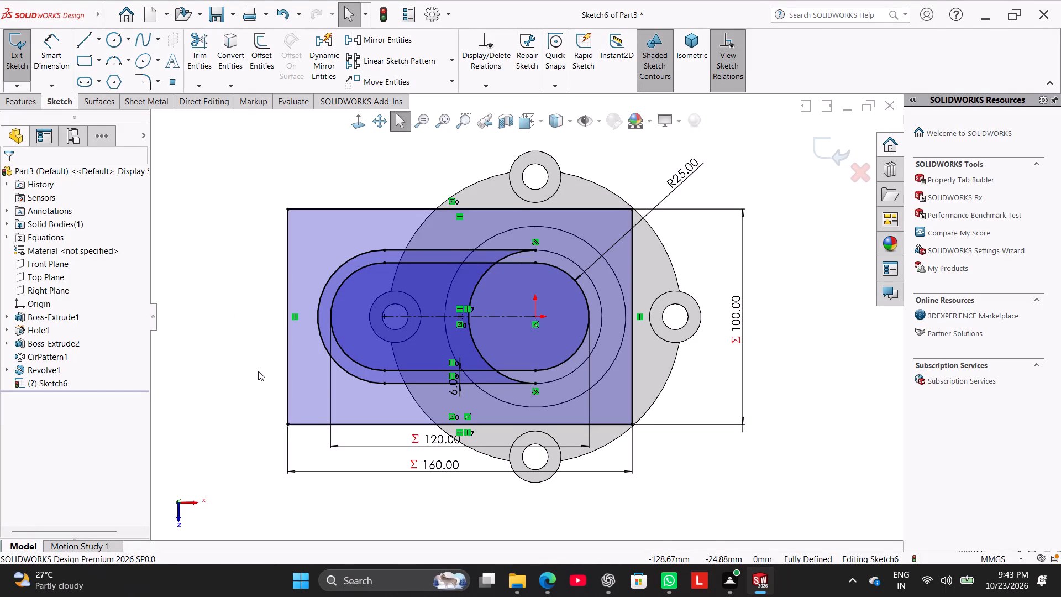
# Start a Blind boss extrusion of the sketch, selecting the band between the inner and outer slot outlines as contour.
pyautogui.moveTo(258, 372); pyautogui.dragTo(262, 364, button='middle')
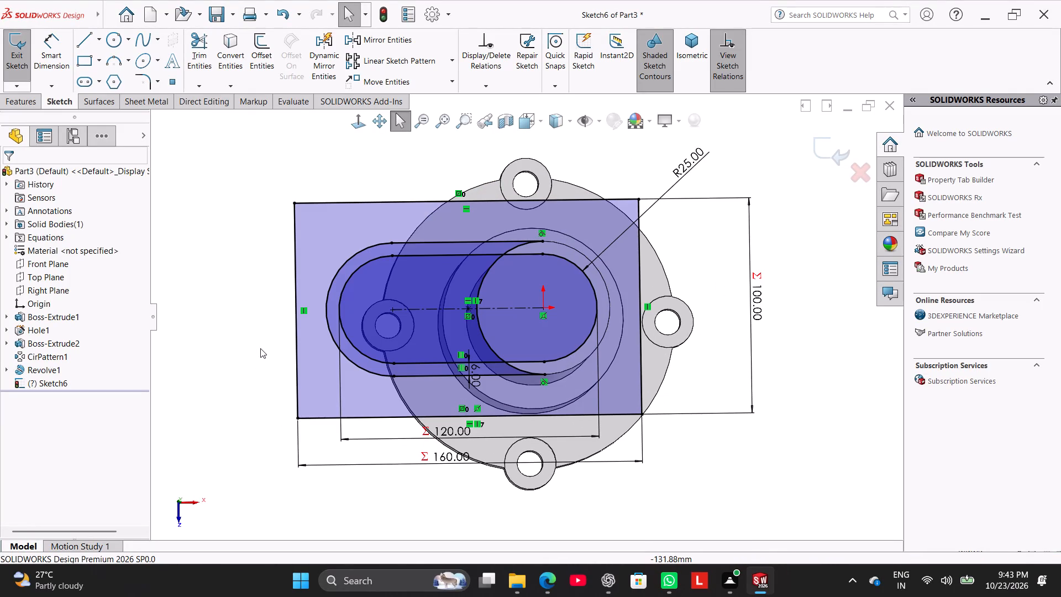
pyautogui.click(31, 100)
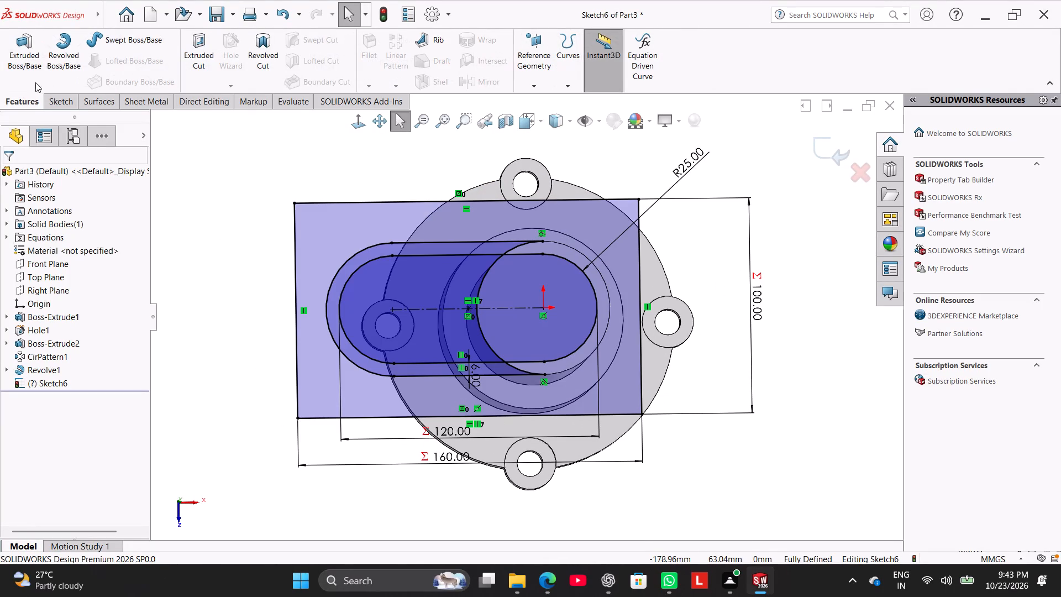
pyautogui.moveTo(35, 68); pyautogui.dragTo(39, 80)
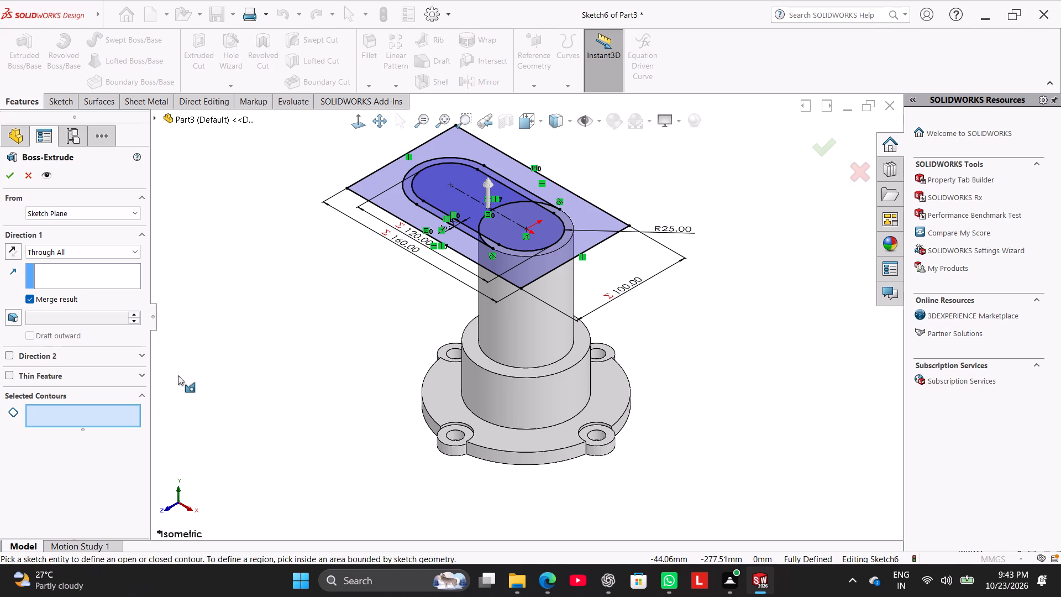
pyautogui.click(60, 248)
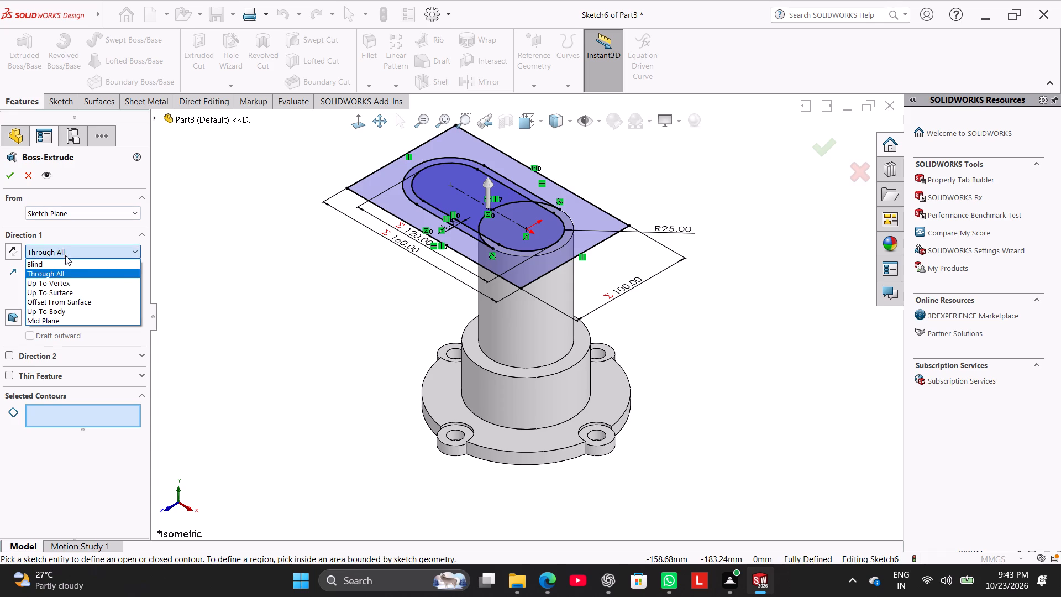
pyautogui.click(69, 260)
pyautogui.scroll(-4, 411, 189)
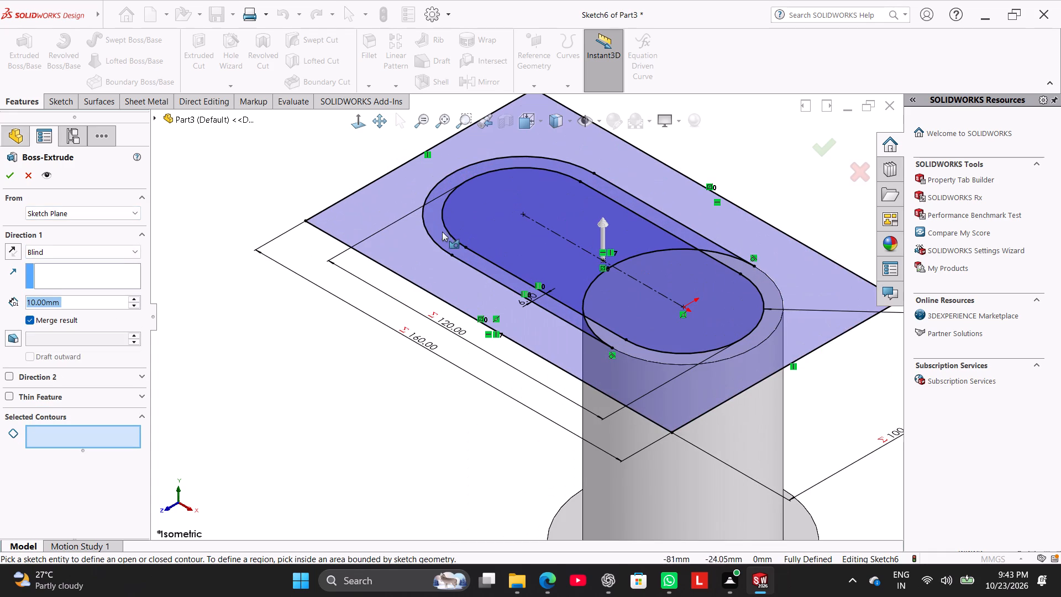
pyautogui.click(429, 219)
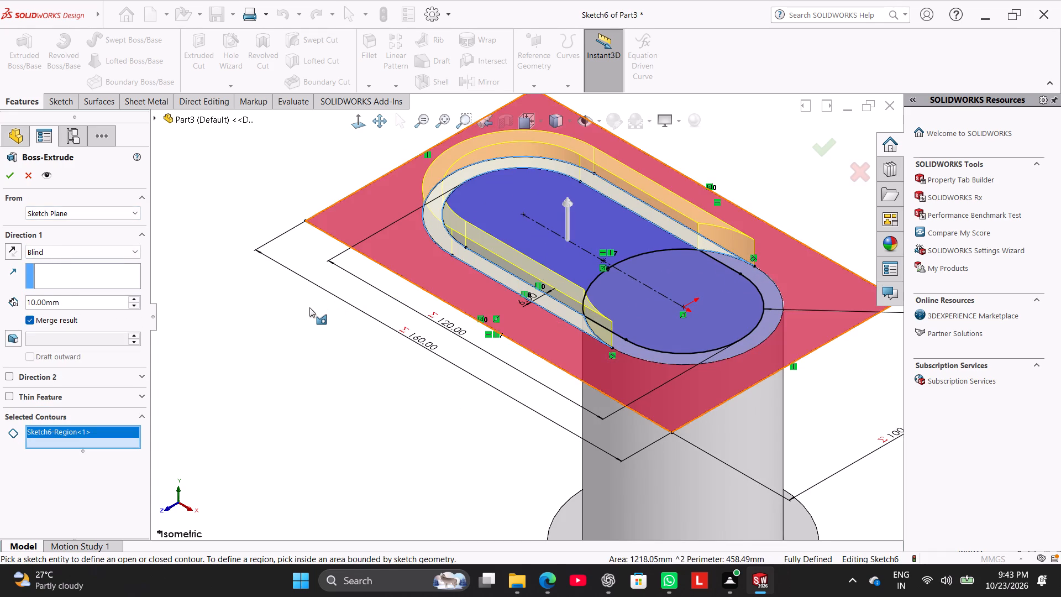
pyautogui.scroll(3, 308, 310)
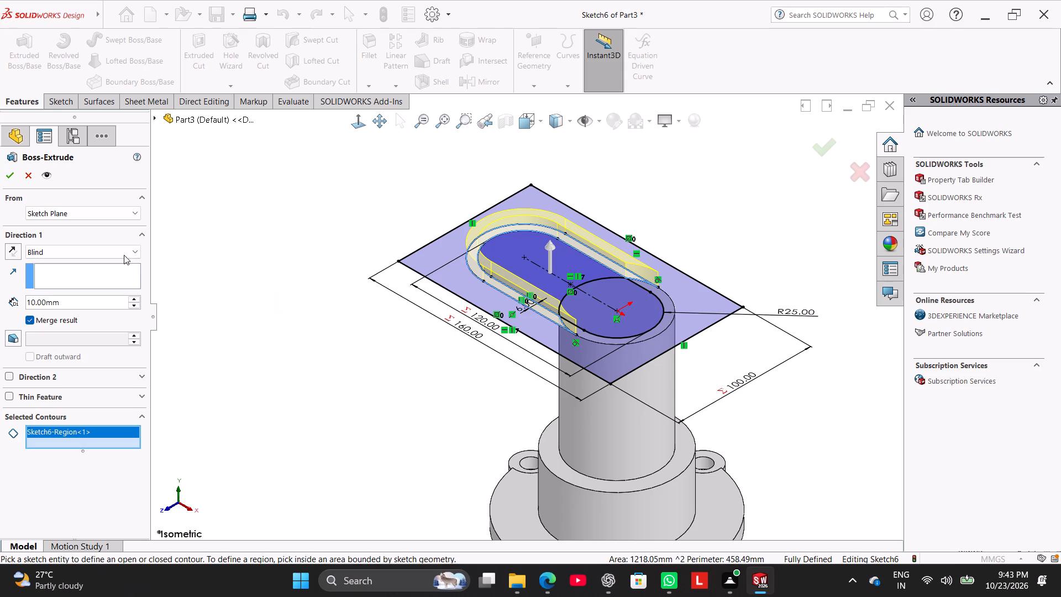
# Reverse the extrusion to run downward and set its depth to the equation "T"+64.
pyautogui.click(10, 252)
pyautogui.moveTo(214, 323); pyautogui.dragTo(214, 292, button='middle')
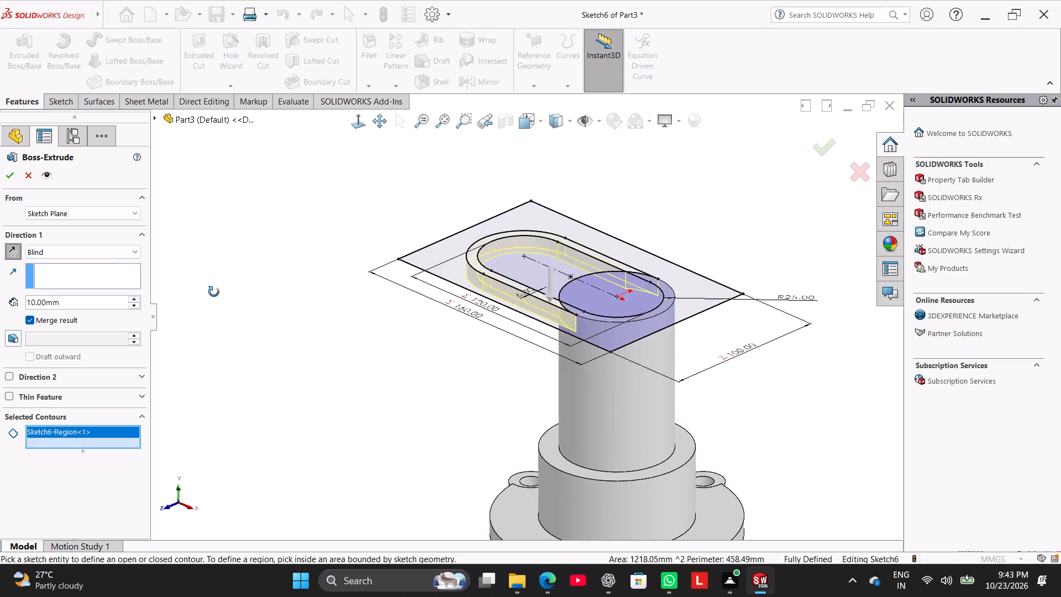
pyautogui.moveTo(214, 292); pyautogui.dragTo(225, 301, button='middle')
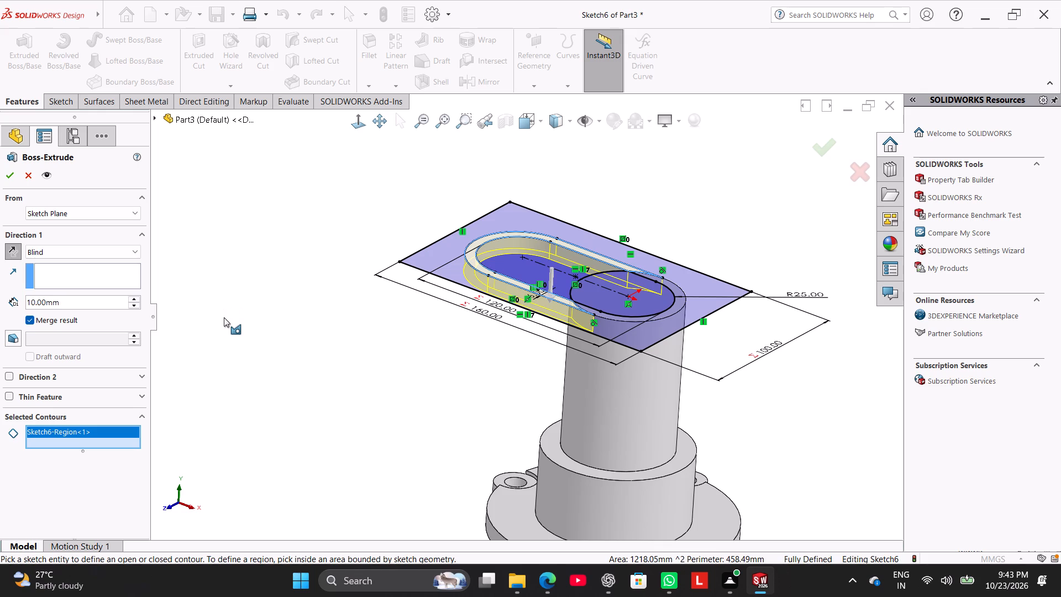
pyautogui.moveTo(225, 322); pyautogui.dragTo(226, 371, button='middle')
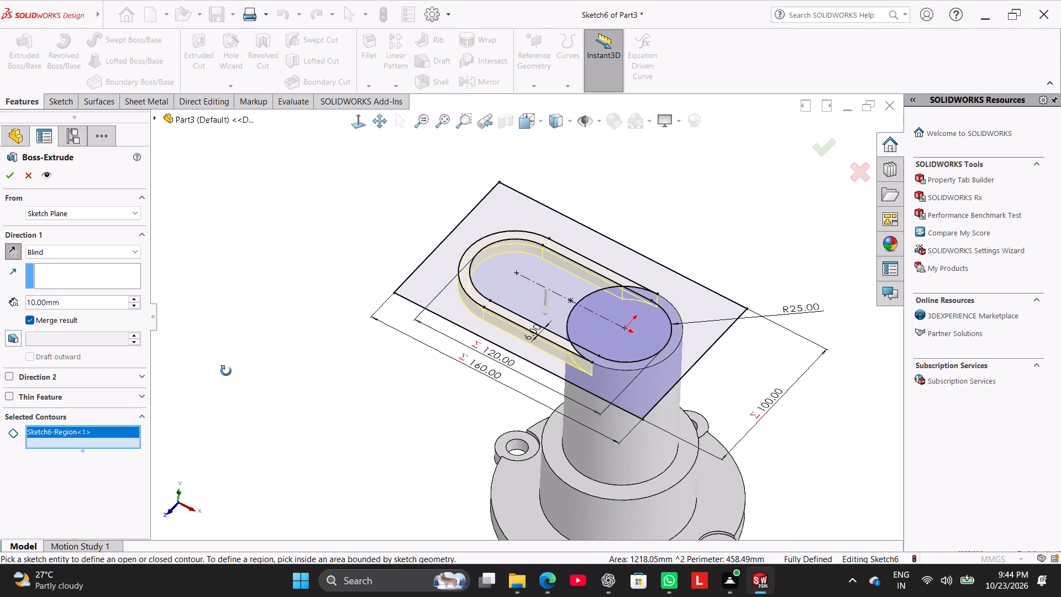
pyautogui.moveTo(226, 371); pyautogui.dragTo(213, 357, button='middle')
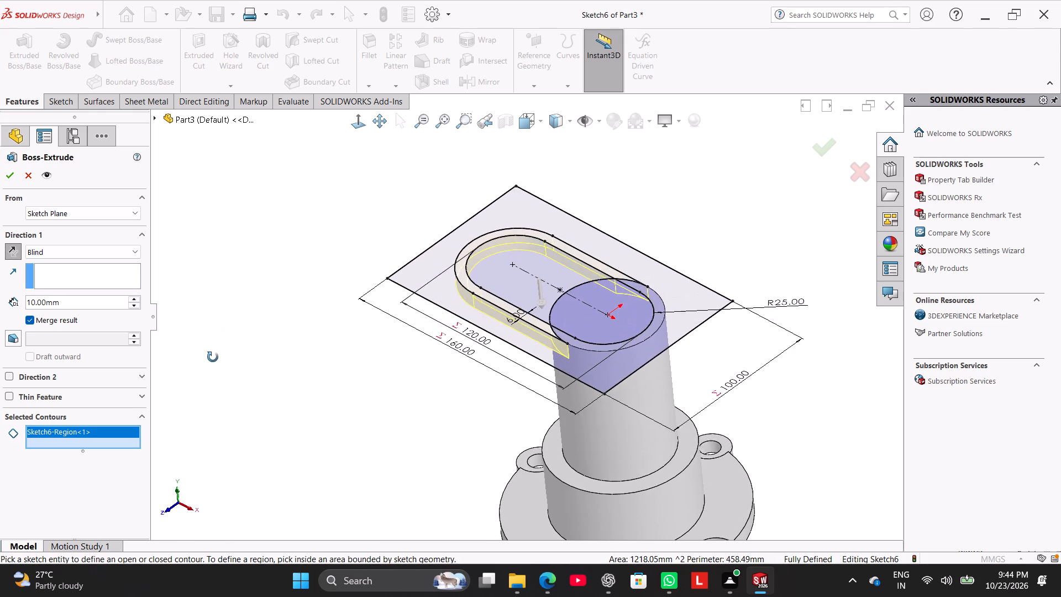
pyautogui.moveTo(213, 357); pyautogui.dragTo(217, 369, button='middle')
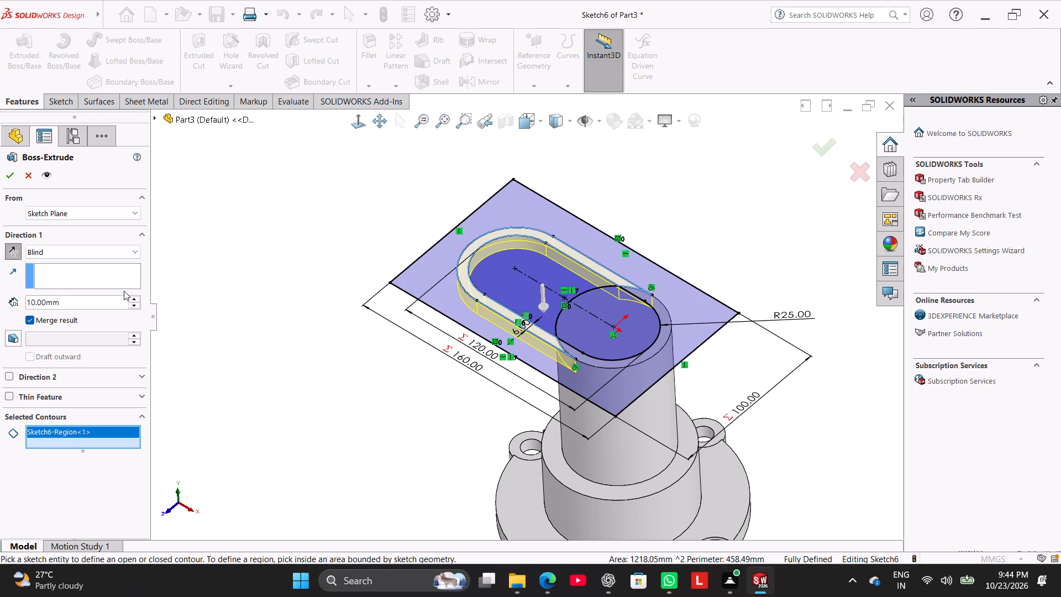
pyautogui.doubleClick(111, 306)
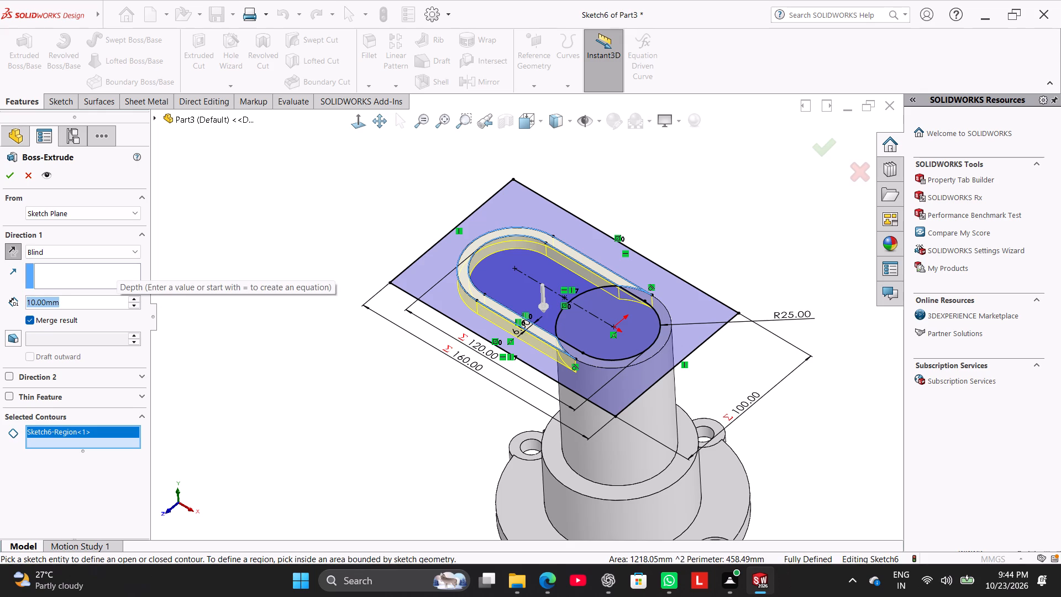
pyautogui.press('=')
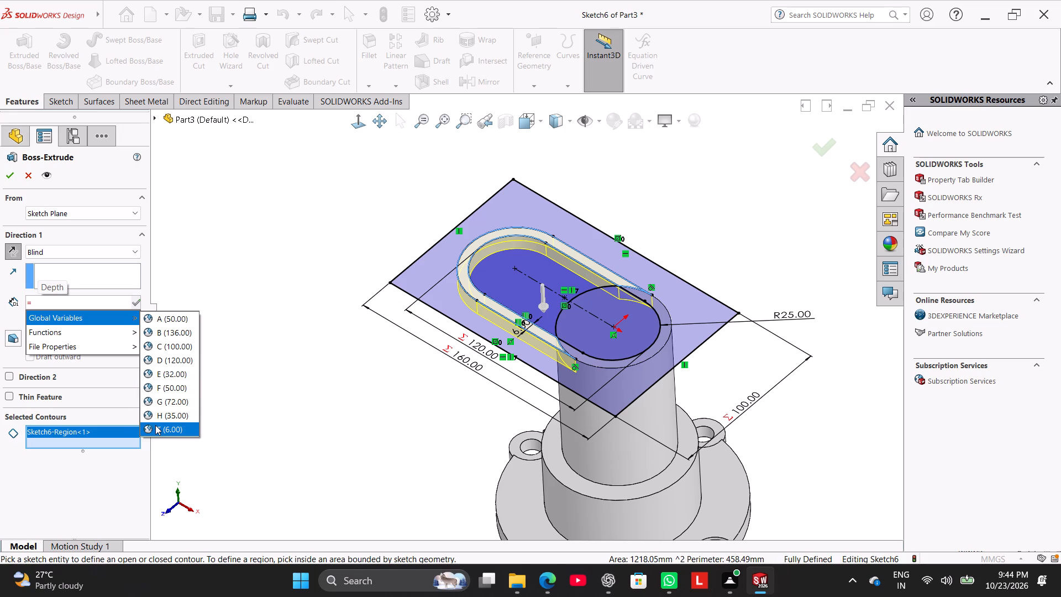
pyautogui.click(155, 425)
pyautogui.press('+')
pyautogui.press('6')
pyautogui.press('Tab')
pyautogui.press('4')
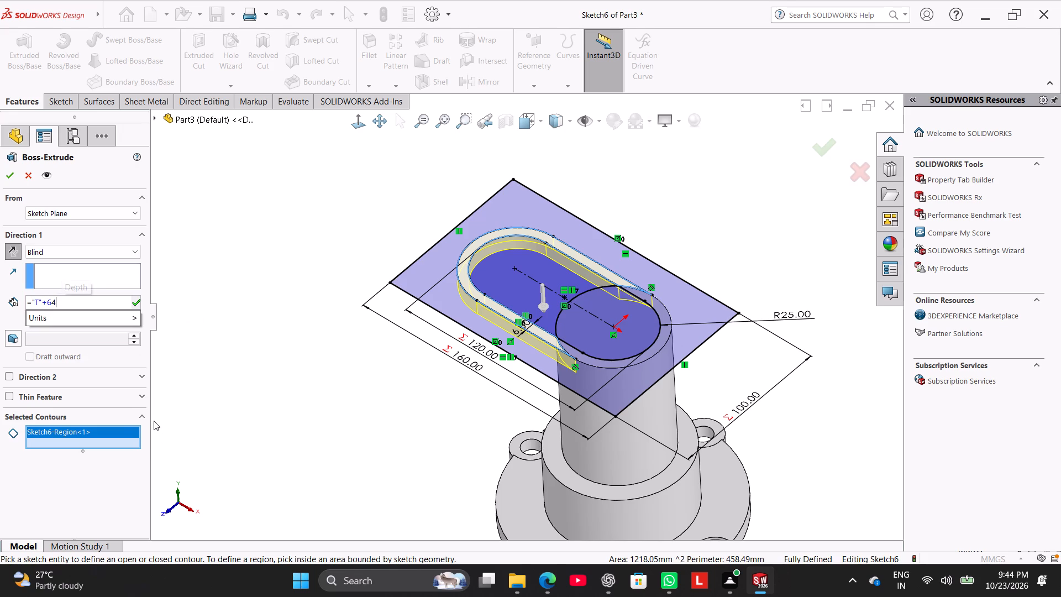
pyautogui.press('Return')
# Add the region inside the inner slot, up to the inward arc, to the extrusion contours and finish the boss.
pyautogui.moveTo(237, 404); pyautogui.dragTo(246, 363, button='middle')
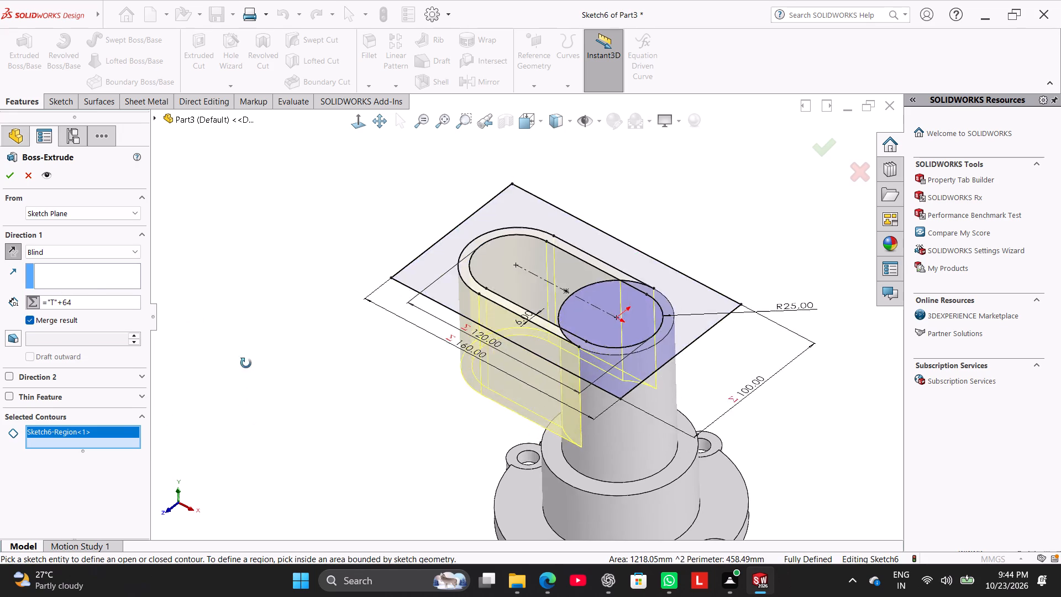
pyautogui.moveTo(246, 363); pyautogui.dragTo(258, 421, button='middle')
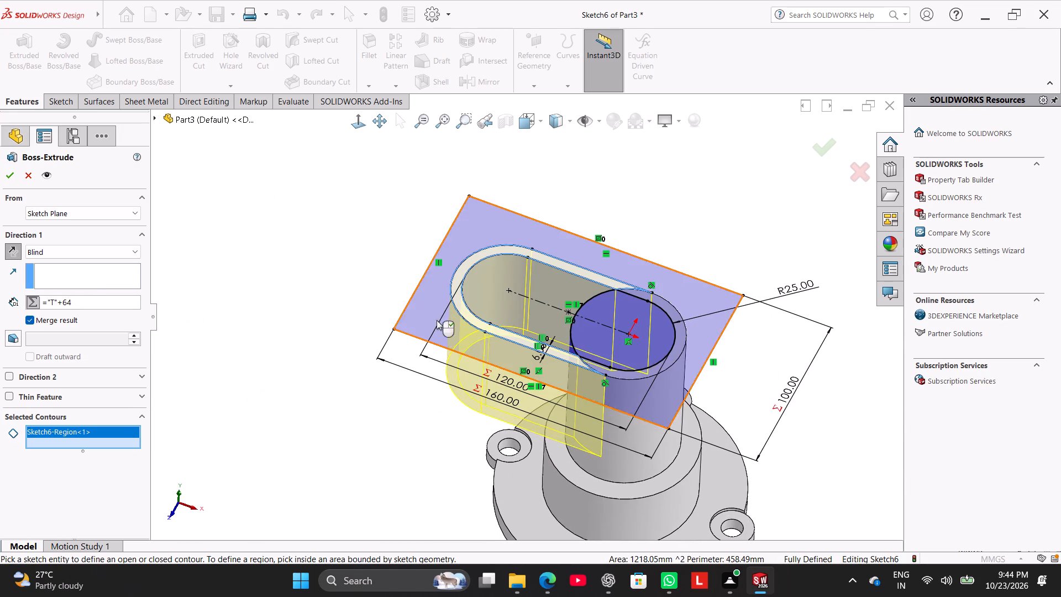
pyautogui.click(480, 283)
pyautogui.moveTo(342, 327); pyautogui.dragTo(366, 144, button='middle')
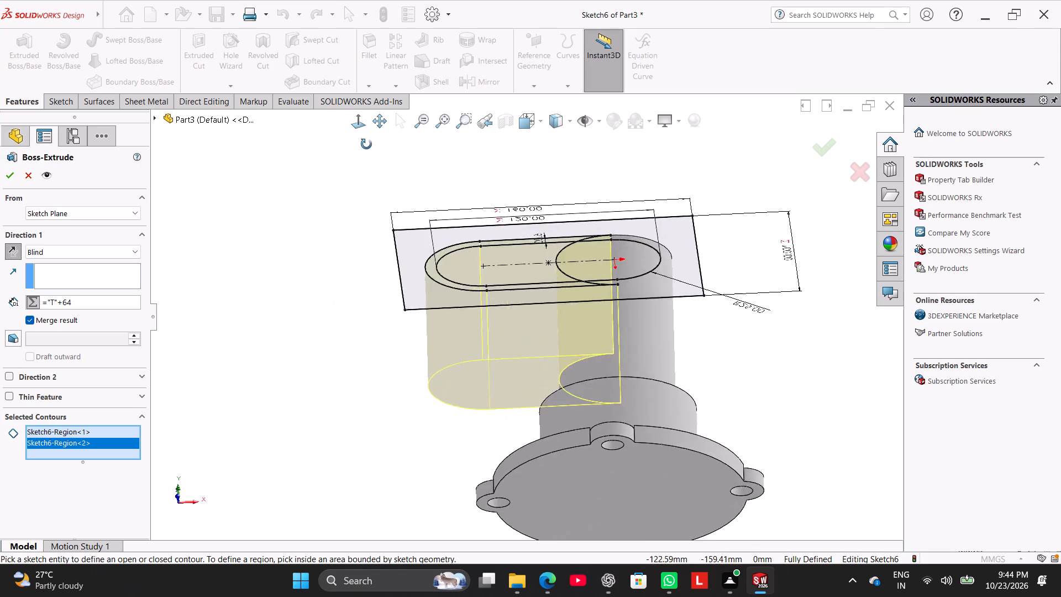
pyautogui.moveTo(366, 144); pyautogui.dragTo(350, 322, button='middle')
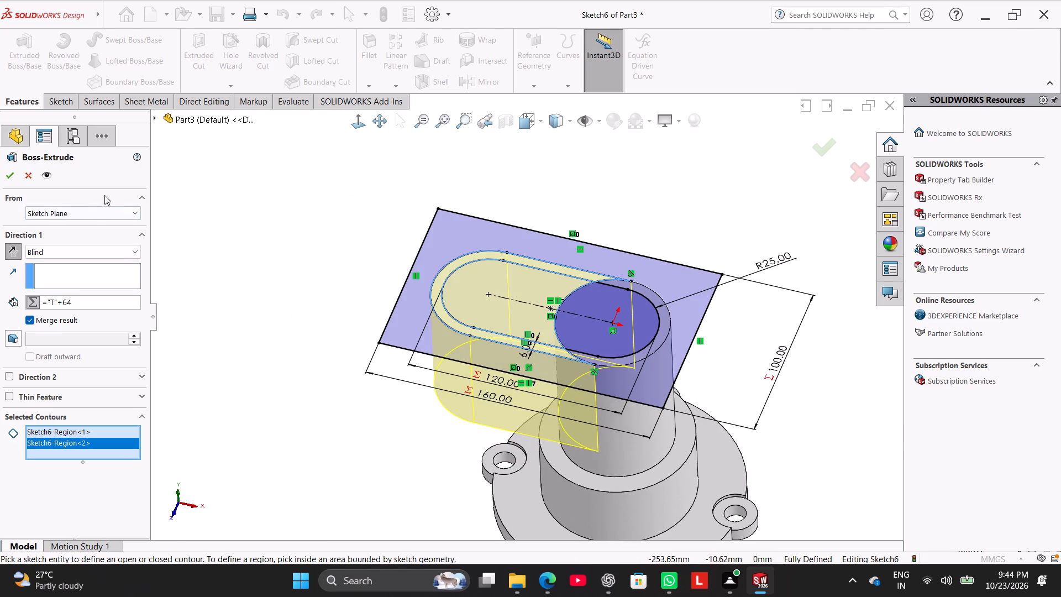
pyautogui.click(3, 176)
# Examine the extruded slot-shaped block and its junction with the cylinder from several angles.
pyautogui.click(209, 263)
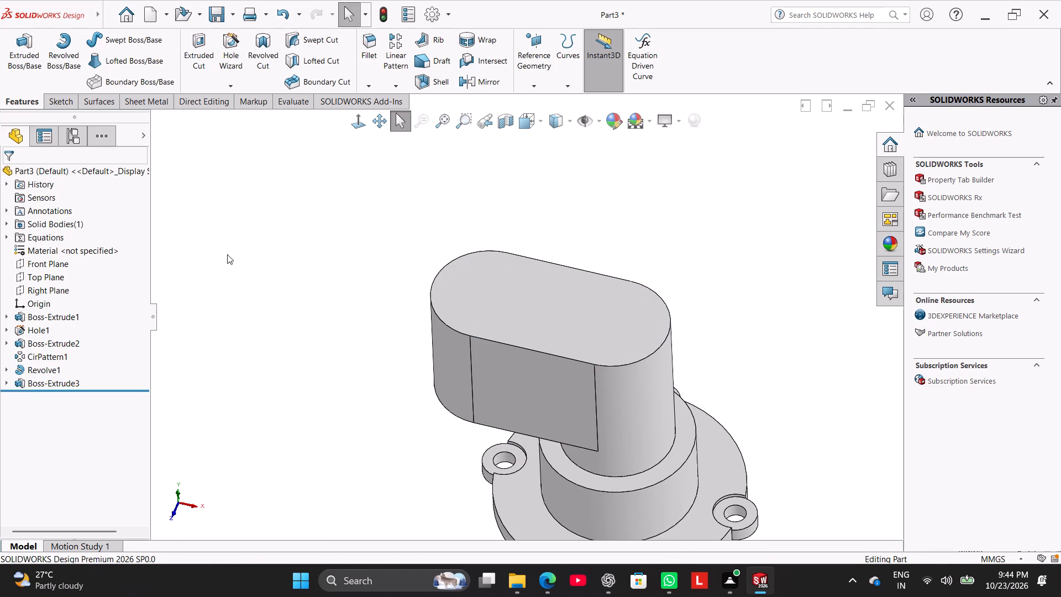
pyautogui.moveTo(205, 272); pyautogui.dragTo(197, 294, button='middle')
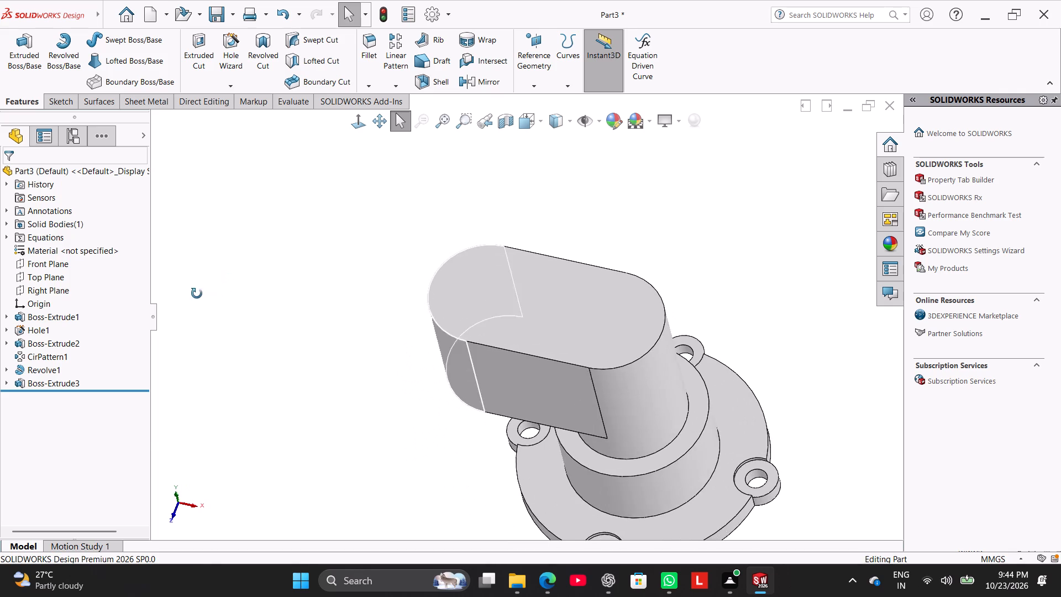
pyautogui.moveTo(197, 294); pyautogui.dragTo(196, 294, button='middle')
pyautogui.click(203, 305)
pyautogui.moveTo(257, 332); pyautogui.dragTo(269, 290, button='middle')
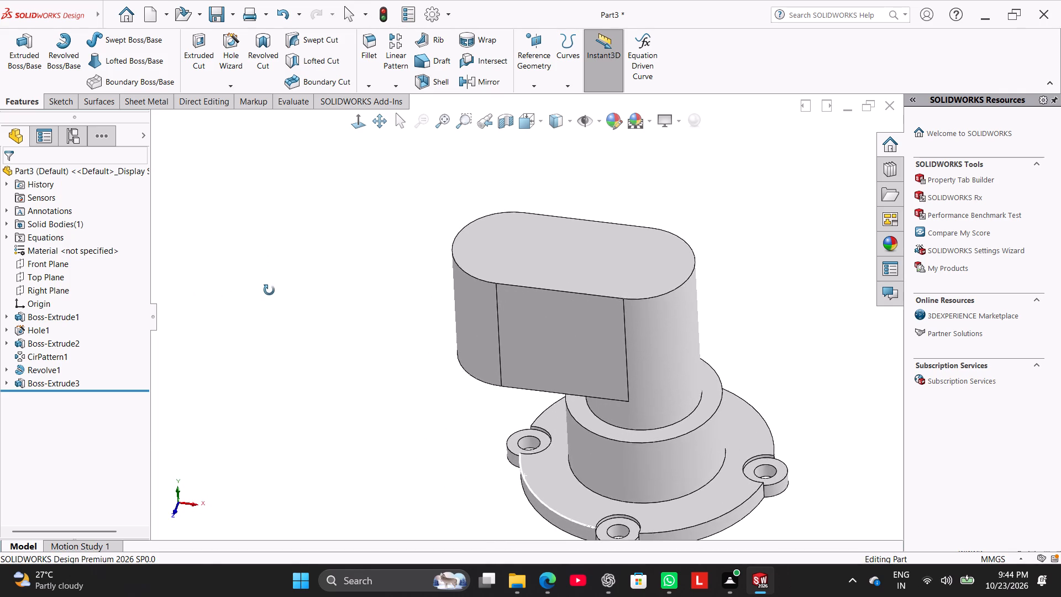
pyautogui.moveTo(269, 290); pyautogui.dragTo(326, 321, button='middle')
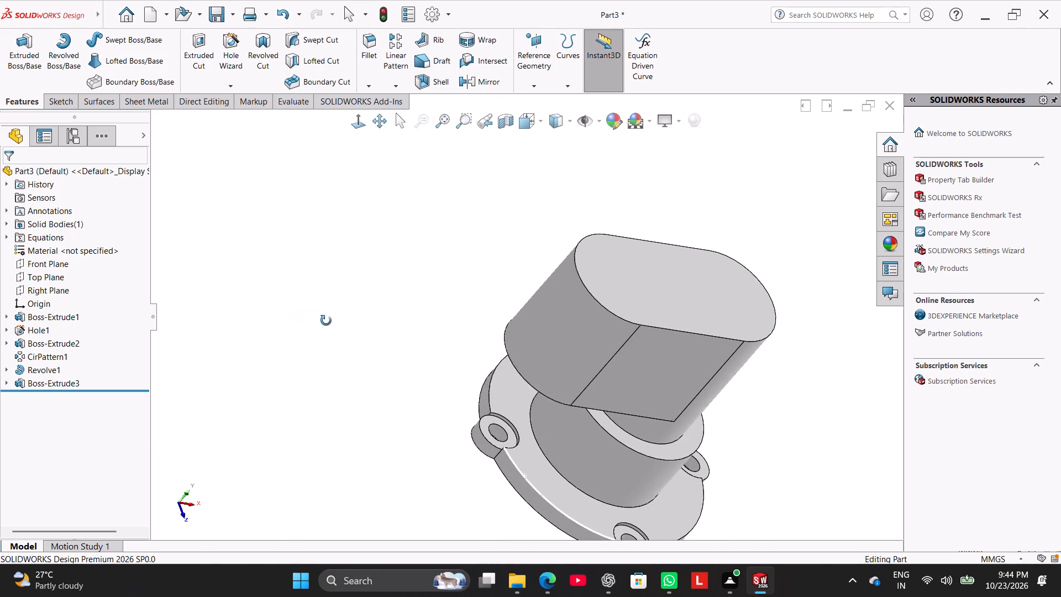
pyautogui.moveTo(326, 321); pyautogui.dragTo(232, 281, button='middle')
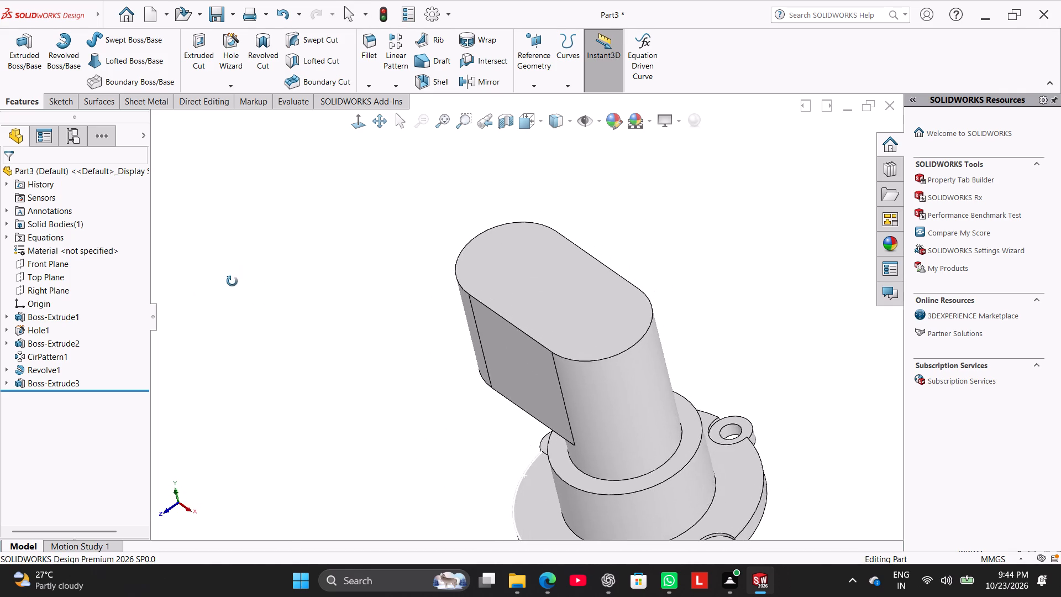
pyautogui.moveTo(232, 281); pyautogui.dragTo(261, 305, button='middle')
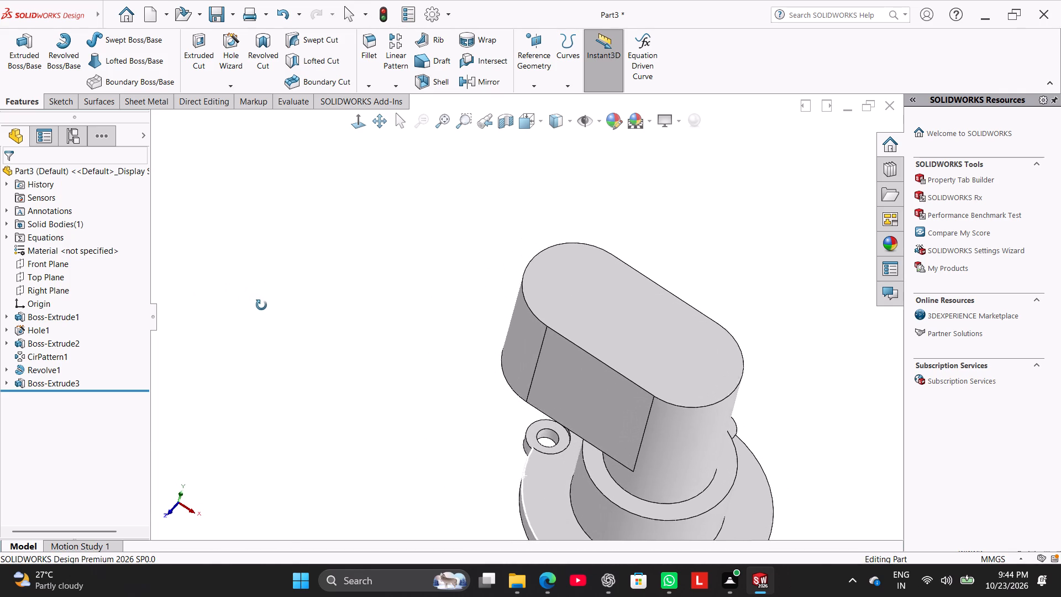
pyautogui.moveTo(261, 305); pyautogui.dragTo(262, 305, button='middle')
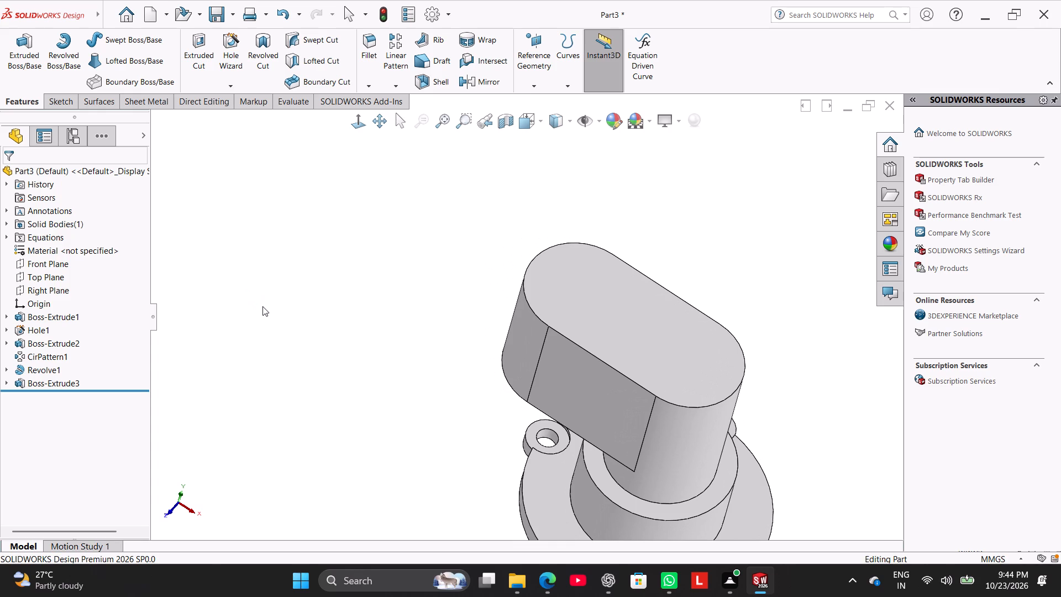
# Open a new sketch on the flat top face of the slot-shaped block.
pyautogui.rightClick(590, 290)
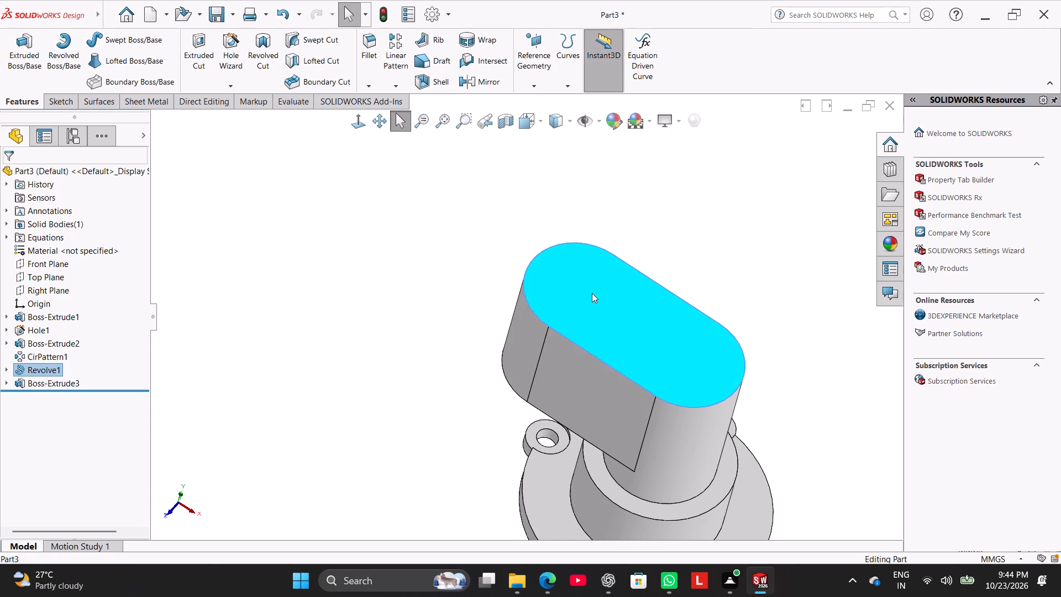
pyautogui.click(622, 275)
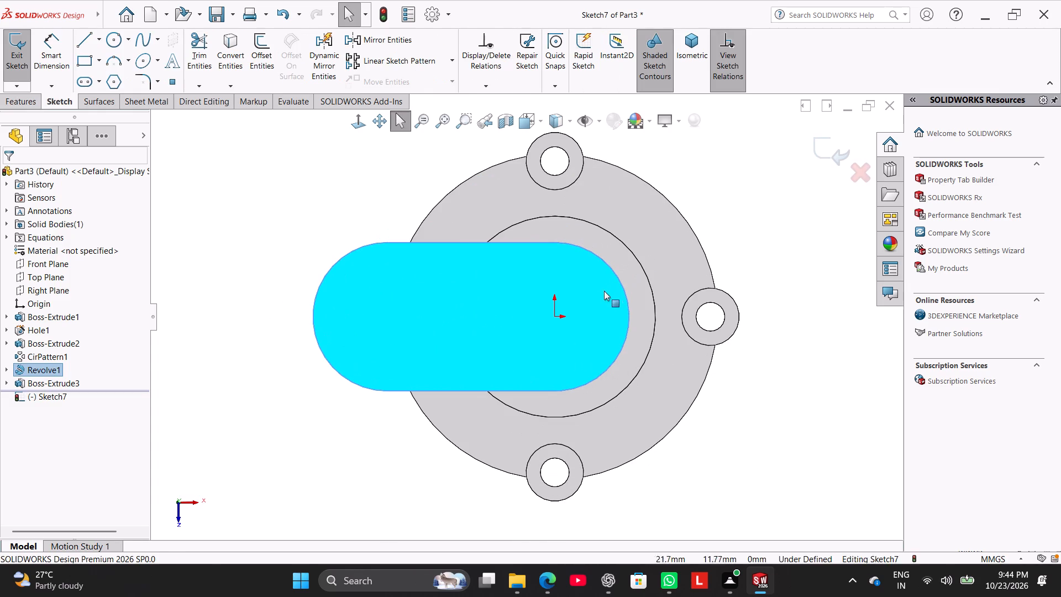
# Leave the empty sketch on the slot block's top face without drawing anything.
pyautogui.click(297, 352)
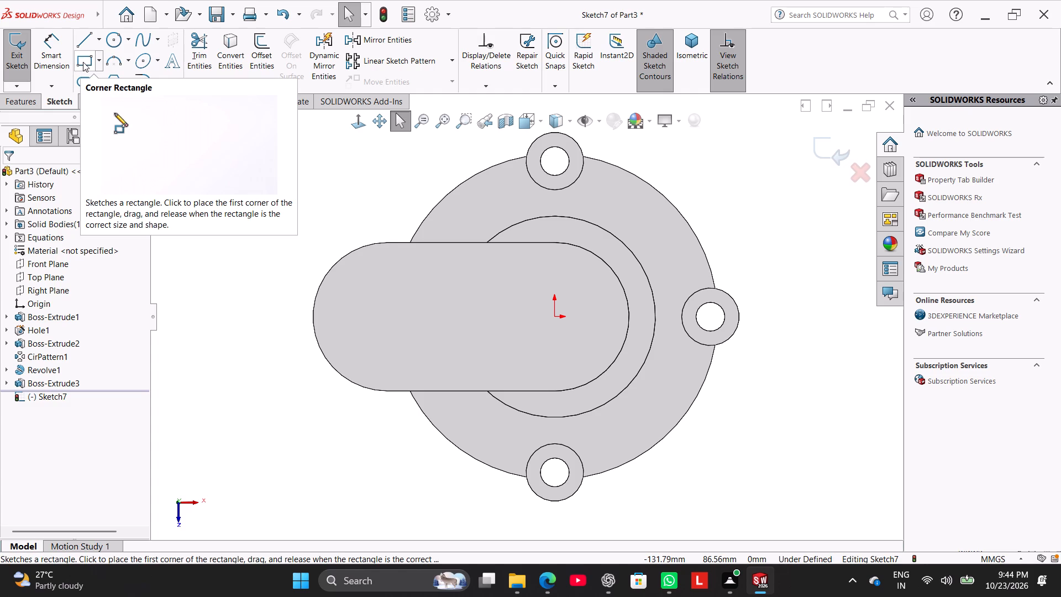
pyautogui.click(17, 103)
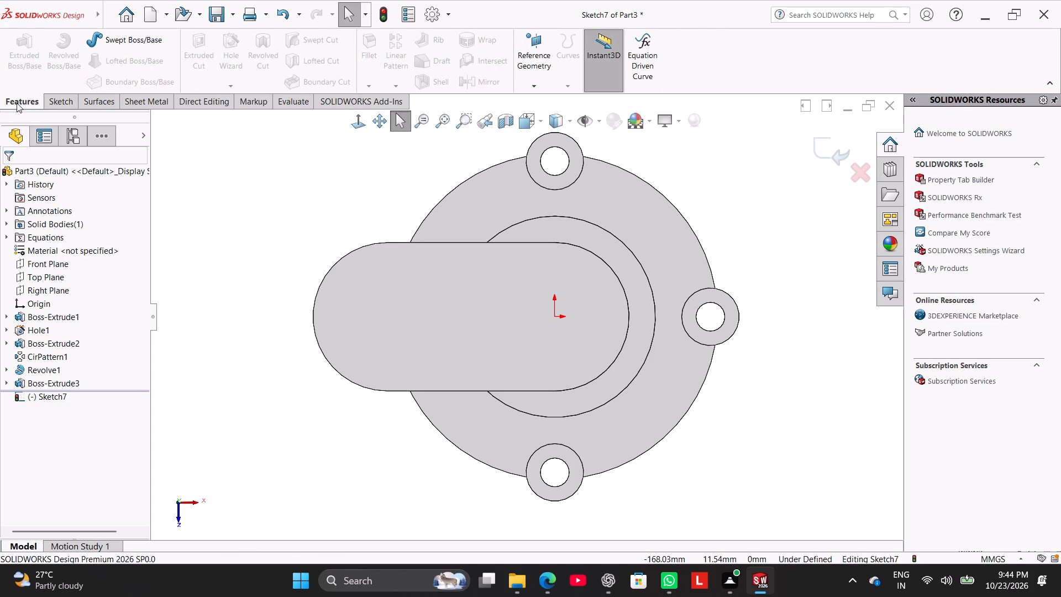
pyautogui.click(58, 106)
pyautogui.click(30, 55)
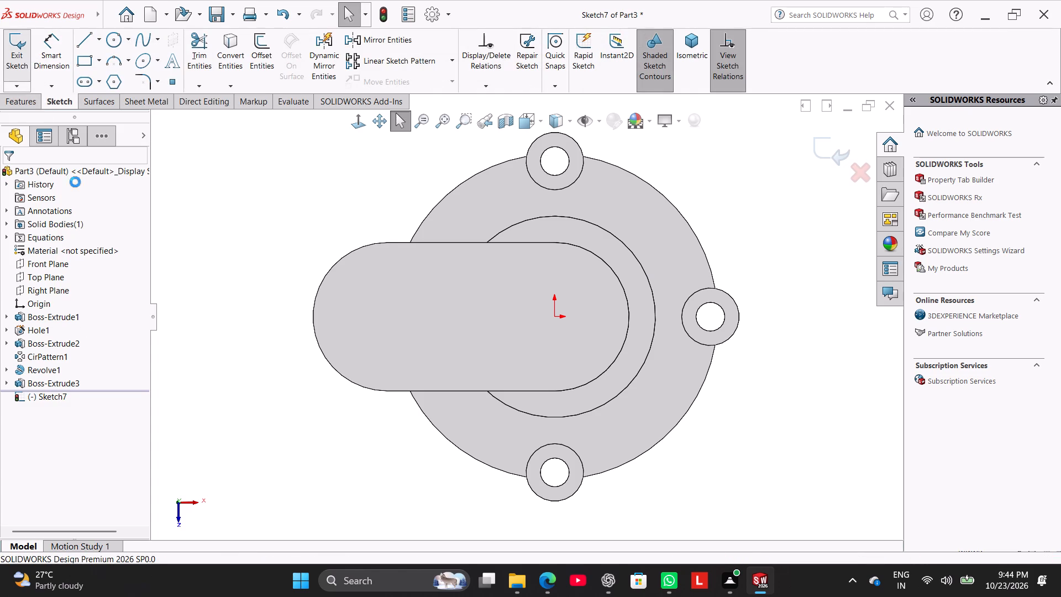
# Start a boss extrusion from Sketch6, using the region between the rectangle and the outer slot as its contour.
pyautogui.click(7, 380)
pyautogui.click(45, 397)
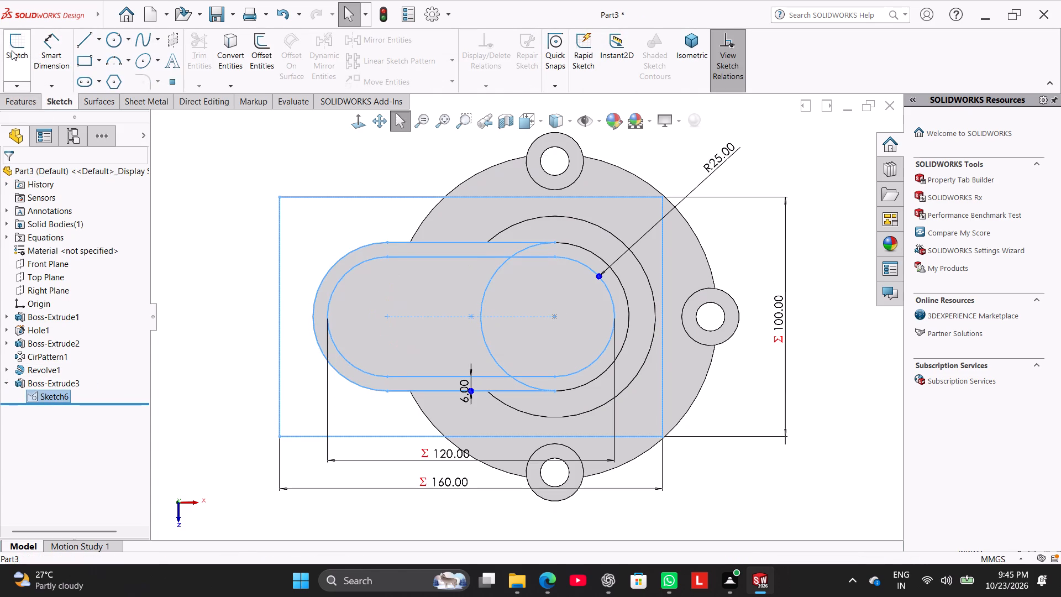
pyautogui.click(38, 103)
pyautogui.click(20, 53)
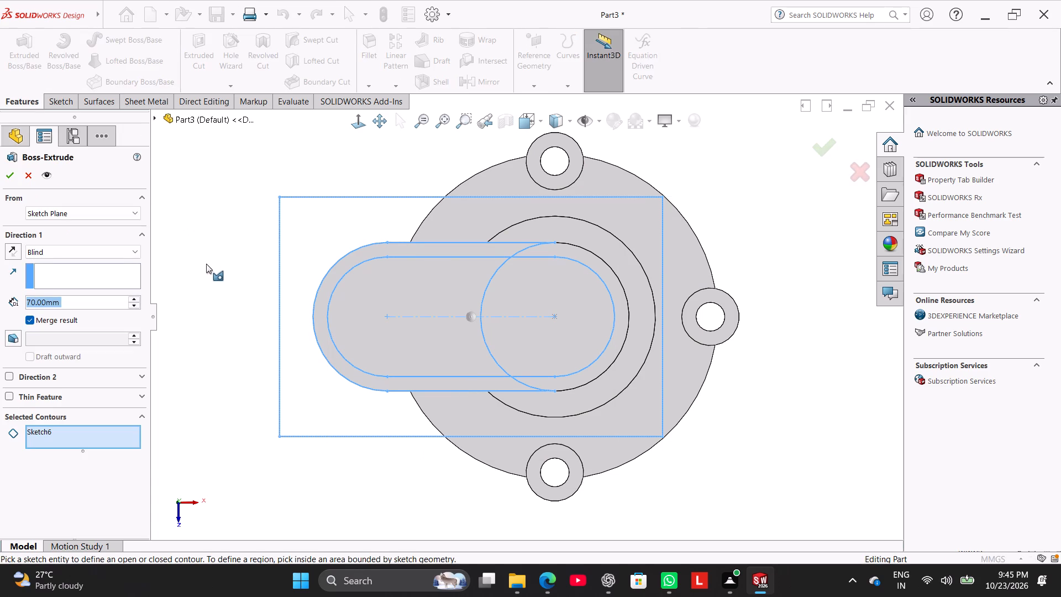
pyautogui.moveTo(218, 287); pyautogui.dragTo(213, 226, button='middle')
pyautogui.click(276, 280)
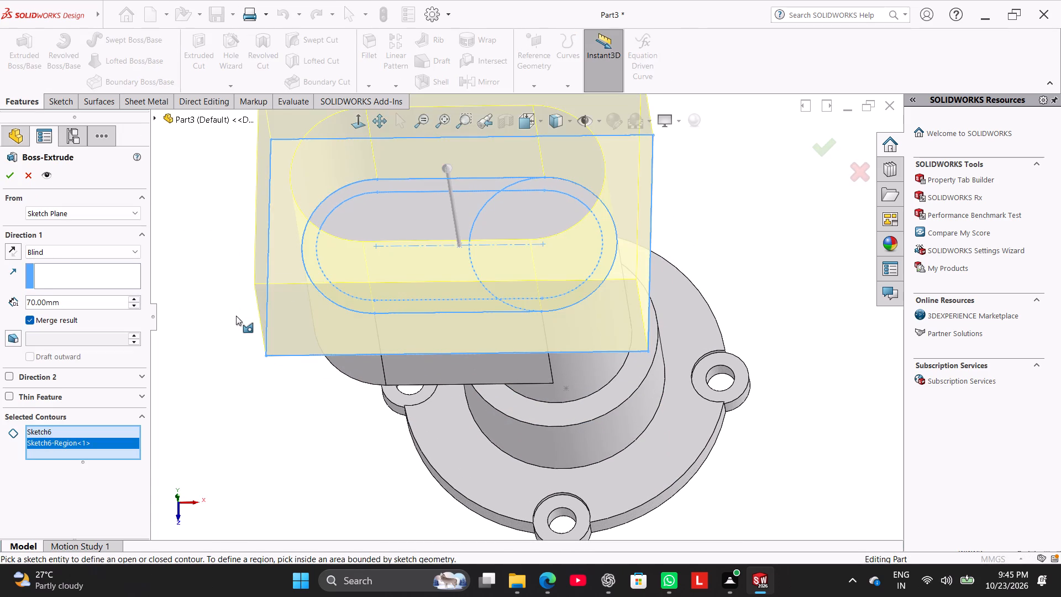
pyautogui.middleClick(232, 298)
pyautogui.click(351, 121)
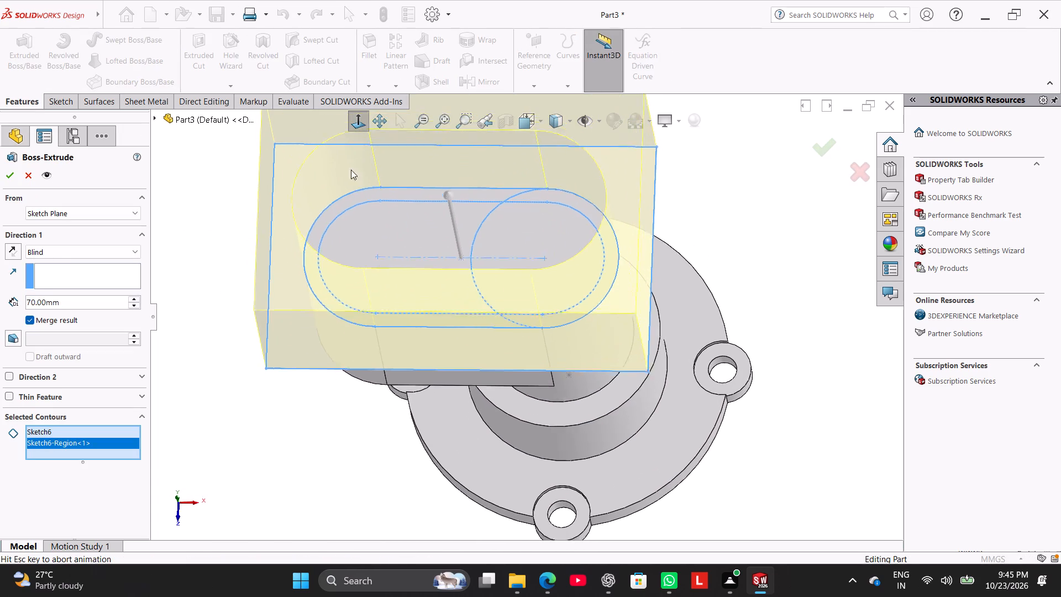
# Reverse the extrusion to run downward, set its depth to 10 mm and finish the rectangular plate.
pyautogui.moveTo(217, 305); pyautogui.dragTo(223, 222, button='middle')
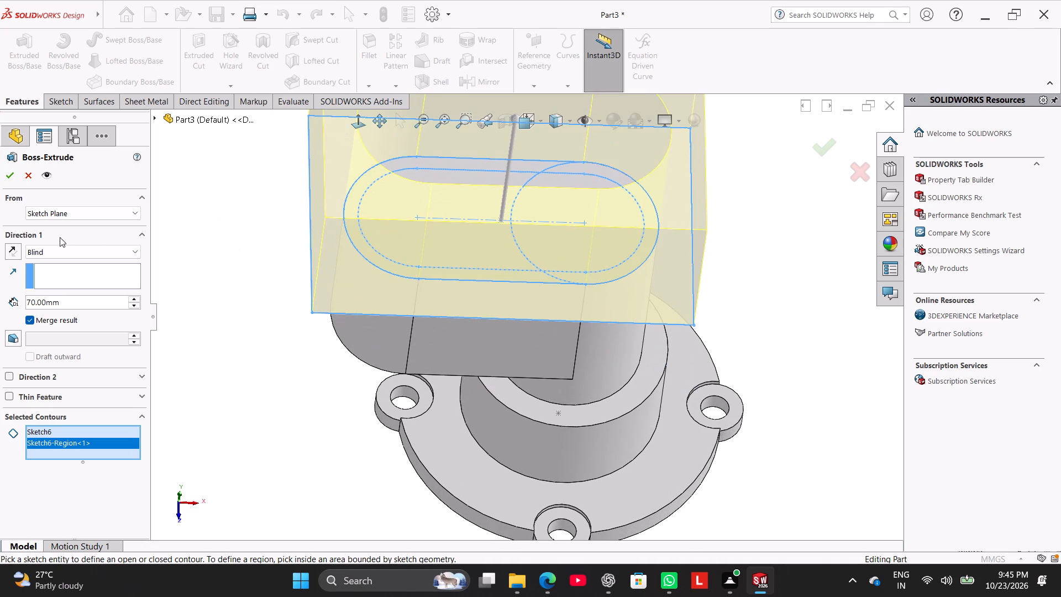
pyautogui.click(15, 254)
pyautogui.doubleClick(76, 306)
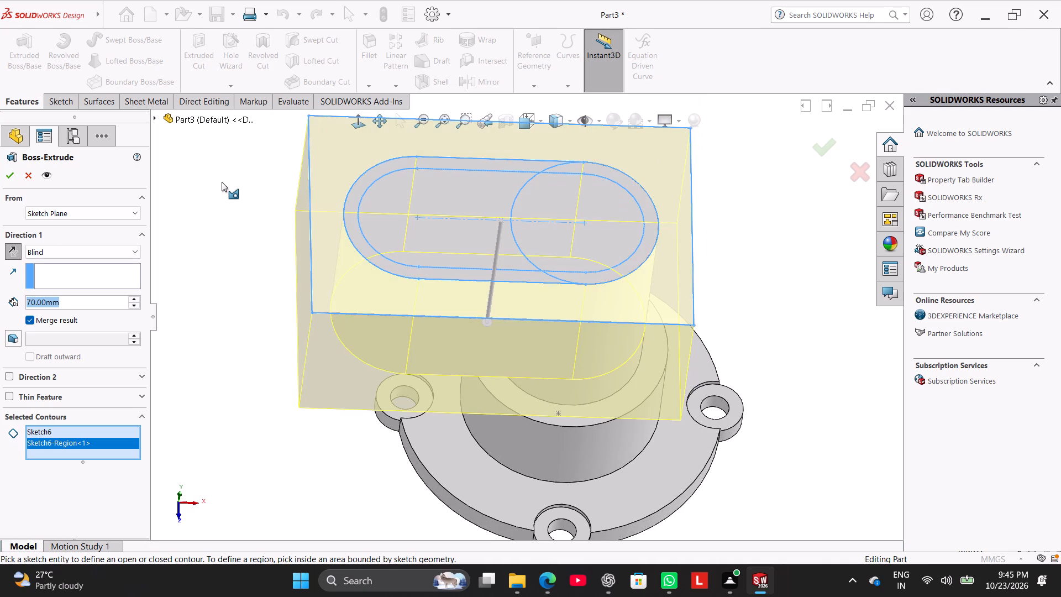
pyautogui.write('10')
pyautogui.press('Return')
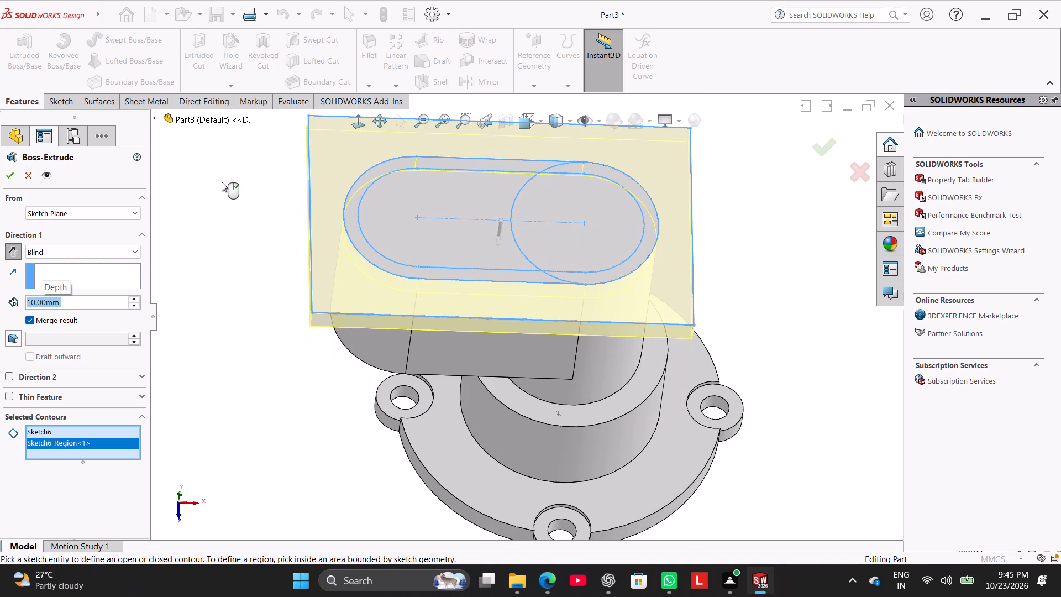
pyautogui.moveTo(244, 422); pyautogui.dragTo(245, 391, button='middle')
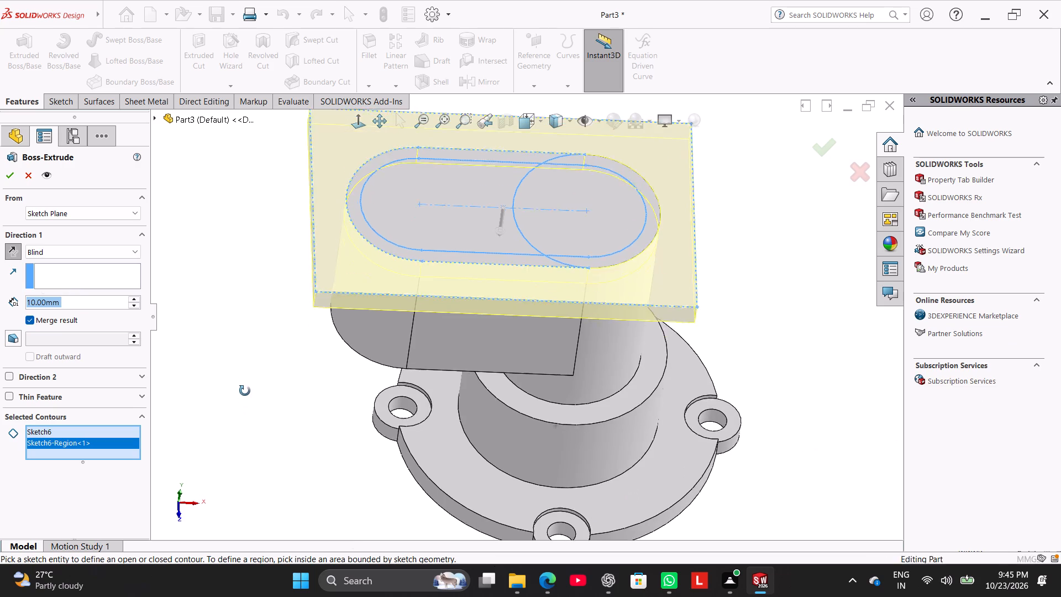
pyautogui.moveTo(245, 391); pyautogui.dragTo(236, 257, button='middle')
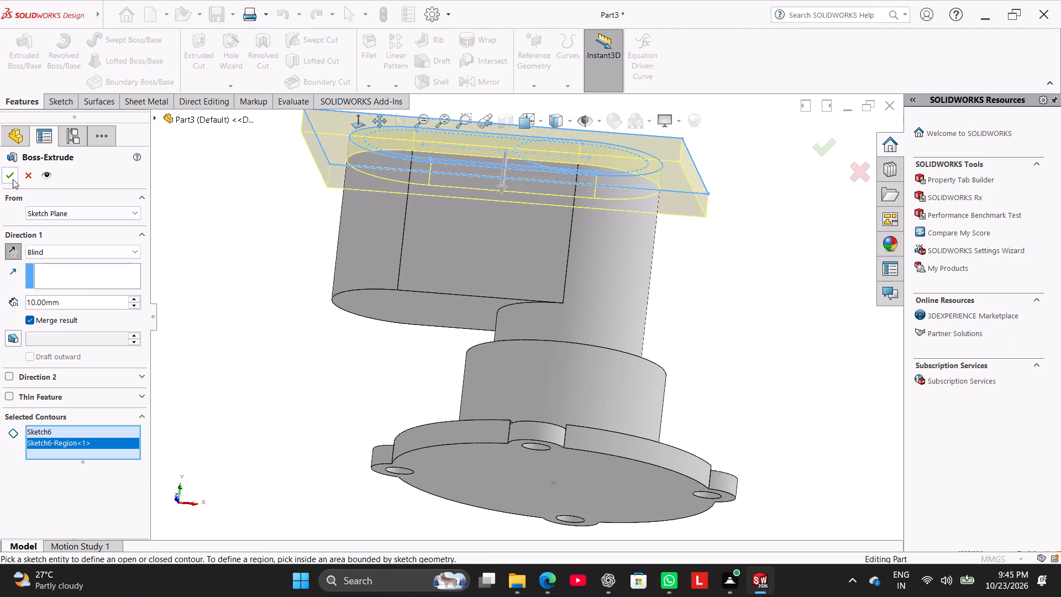
pyautogui.click(13, 179)
pyautogui.click(189, 295)
# Examine the plate and block from several angles and check the distance from the plate's top face to the block's underside.
pyautogui.moveTo(287, 317); pyautogui.dragTo(277, 320, button='middle')
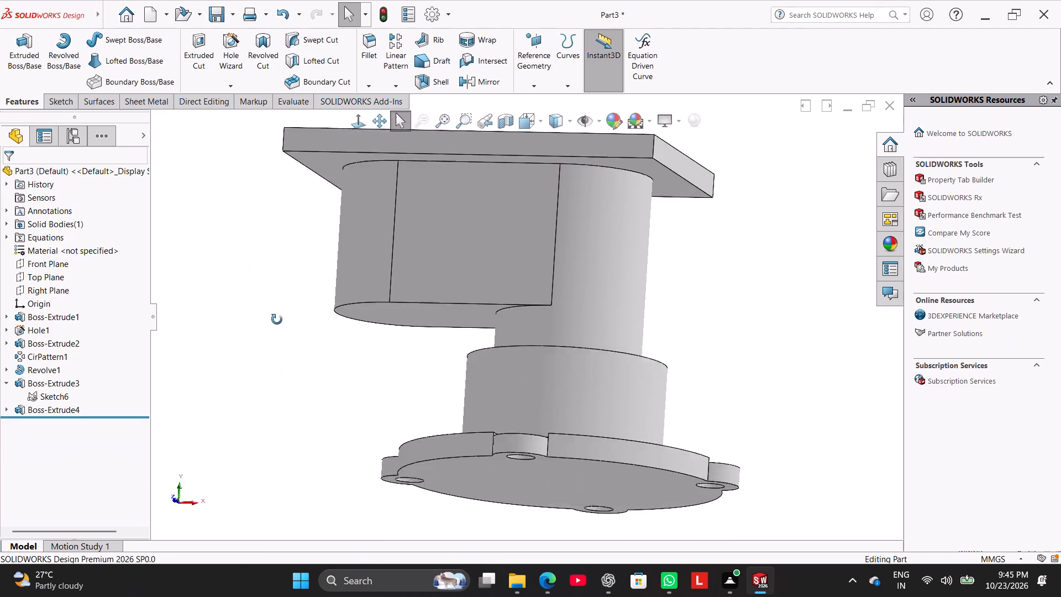
pyautogui.moveTo(277, 320); pyautogui.dragTo(286, 355, button='middle')
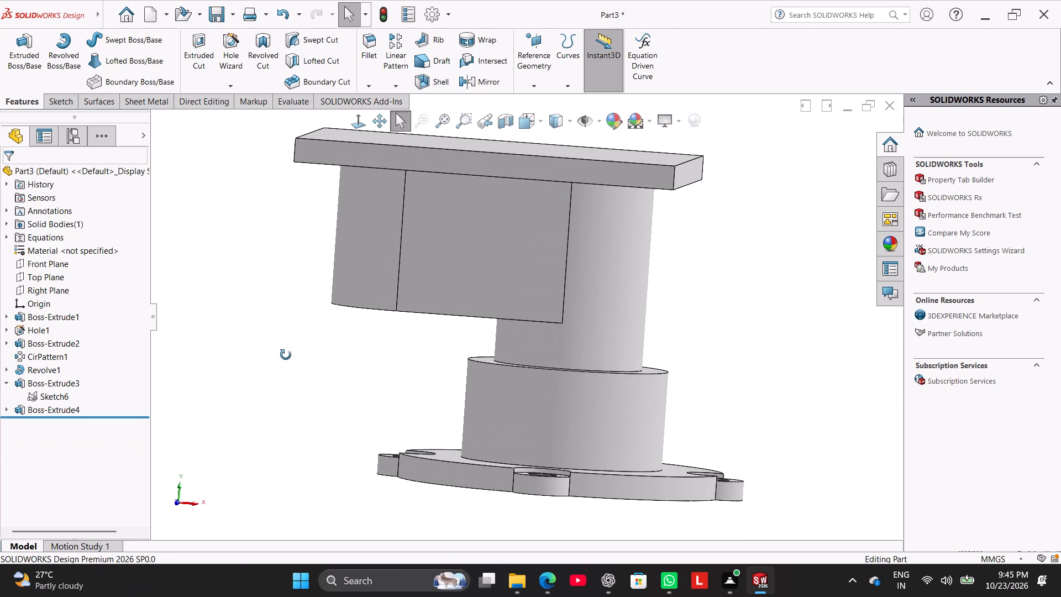
pyautogui.moveTo(286, 355); pyautogui.dragTo(285, 356, button='middle')
pyautogui.moveTo(743, 250); pyautogui.dragTo(743, 278, button='middle')
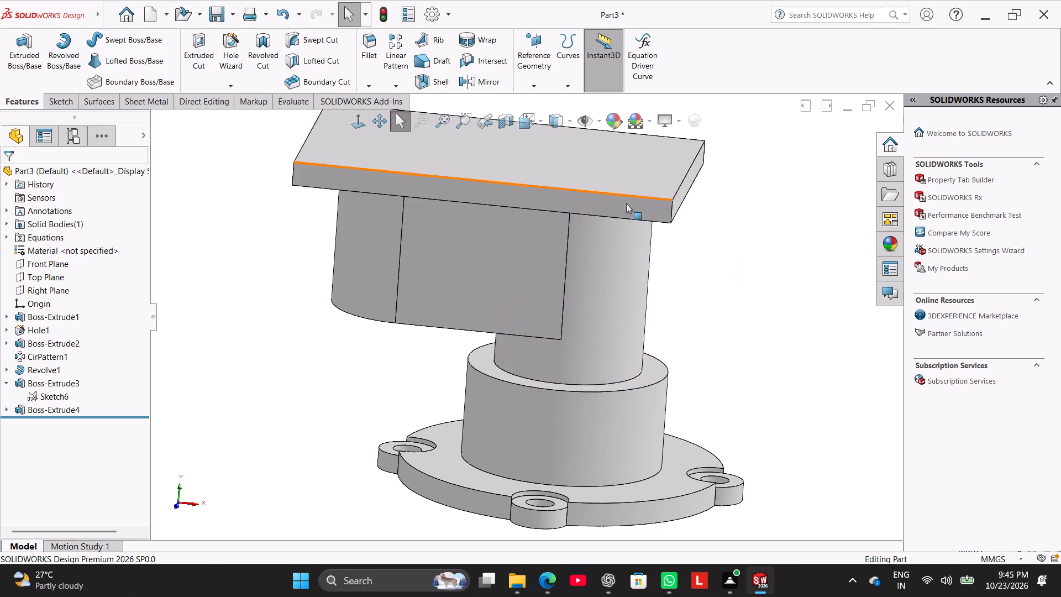
pyautogui.keyDown('ctrl'); pyautogui.click(635, 169); pyautogui.keyUp('ctrl')
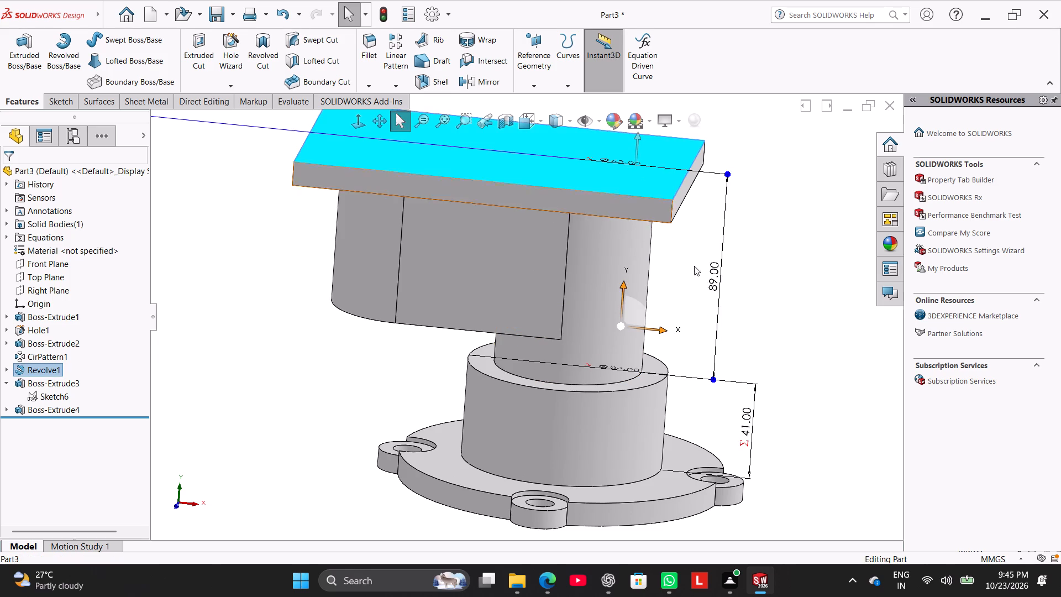
pyautogui.keyDown('ctrl'); pyautogui.moveTo(776, 337); pyautogui.dragTo(761, 288, button='middle'); pyautogui.keyUp('ctrl')
pyautogui.moveTo(824, 345); pyautogui.dragTo(799, 270, button='middle')
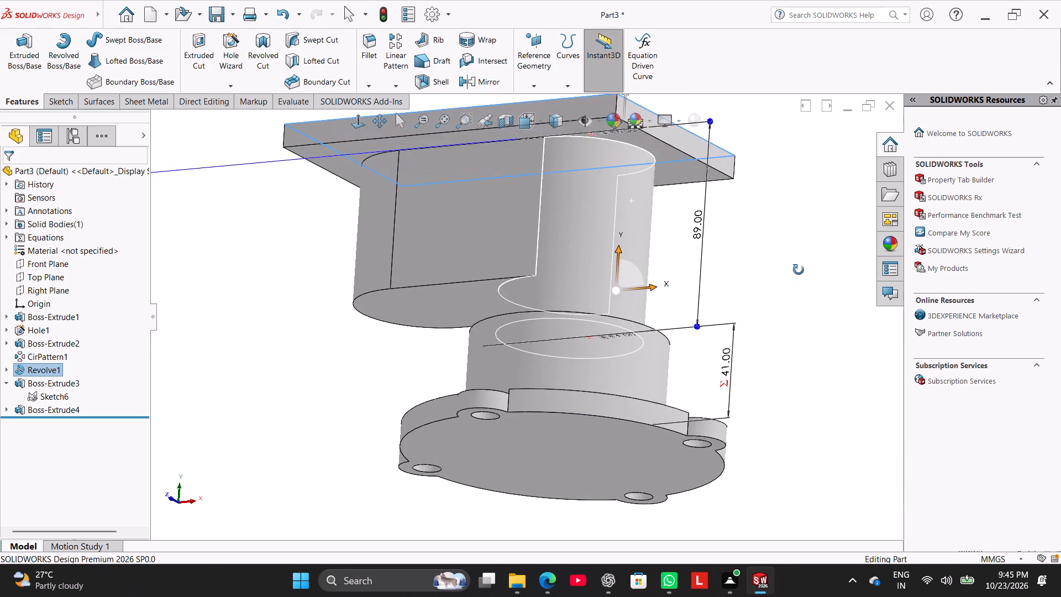
pyautogui.moveTo(799, 270); pyautogui.dragTo(815, 381, button='middle')
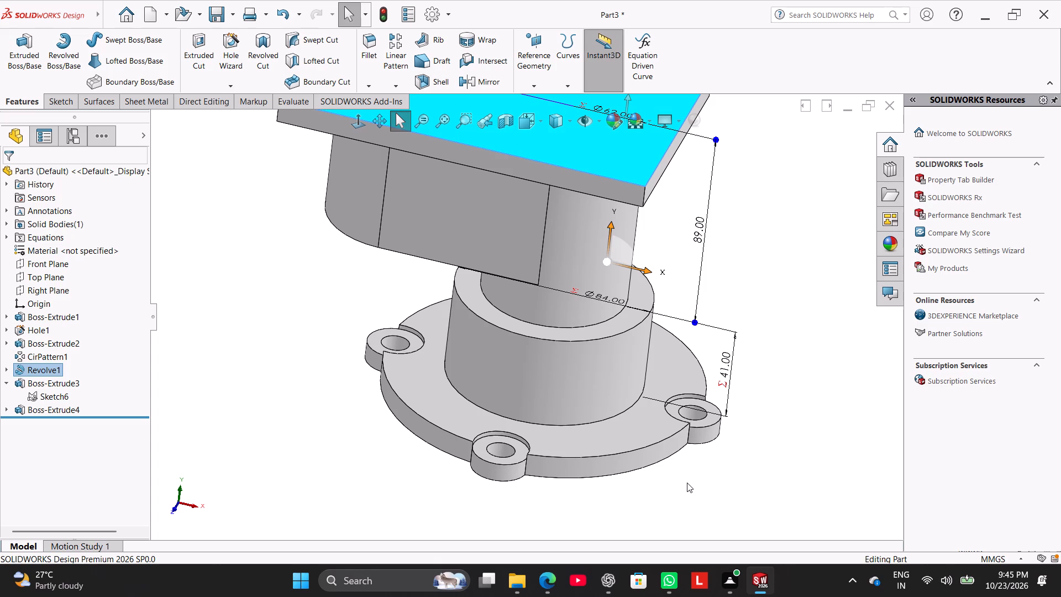
pyautogui.moveTo(272, 347); pyautogui.dragTo(309, 200, button='middle')
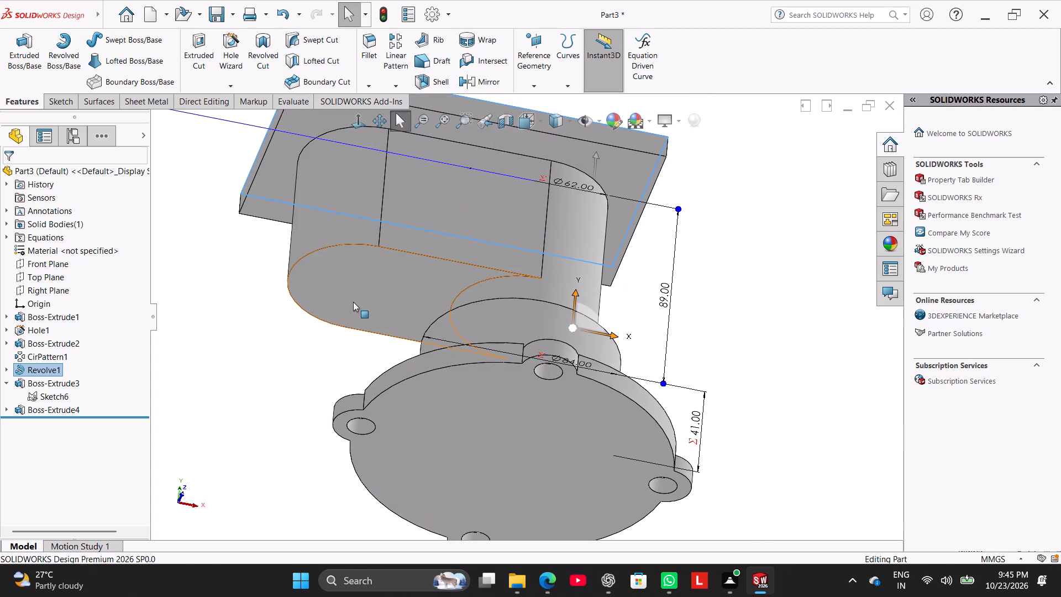
pyautogui.keyDown('ctrl'); pyautogui.click(368, 293); pyautogui.keyUp('ctrl')
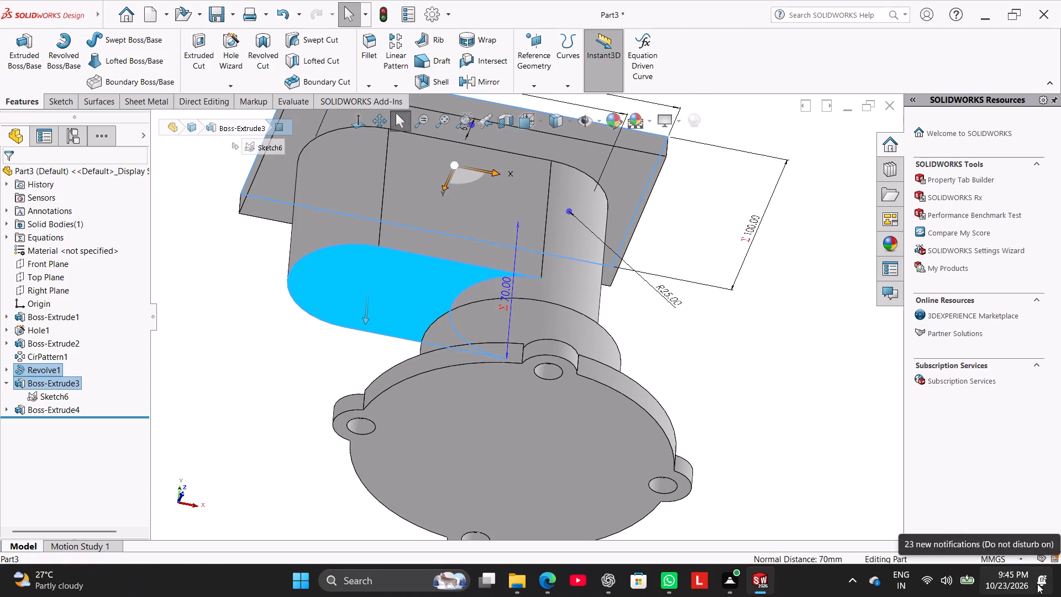
pyautogui.scroll(2, 844, 242)
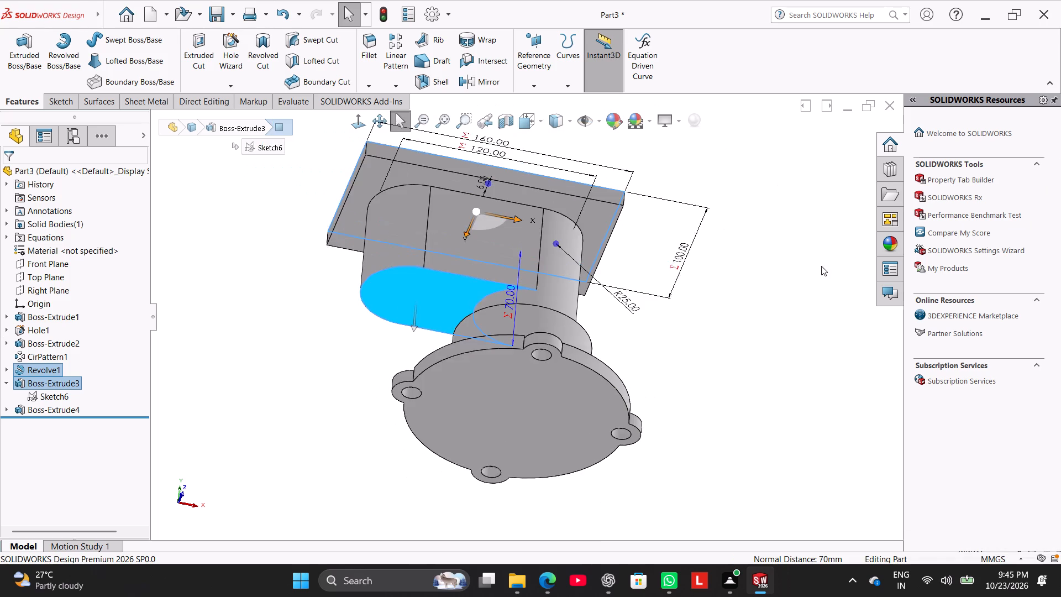
pyautogui.scroll(1, 821, 266)
pyautogui.click(762, 265)
# Cut the two regions inside Sketch6's inner slot 64 mm deep down from the plate's top face.
pyautogui.moveTo(168, 414); pyautogui.dragTo(347, 282, button='right')
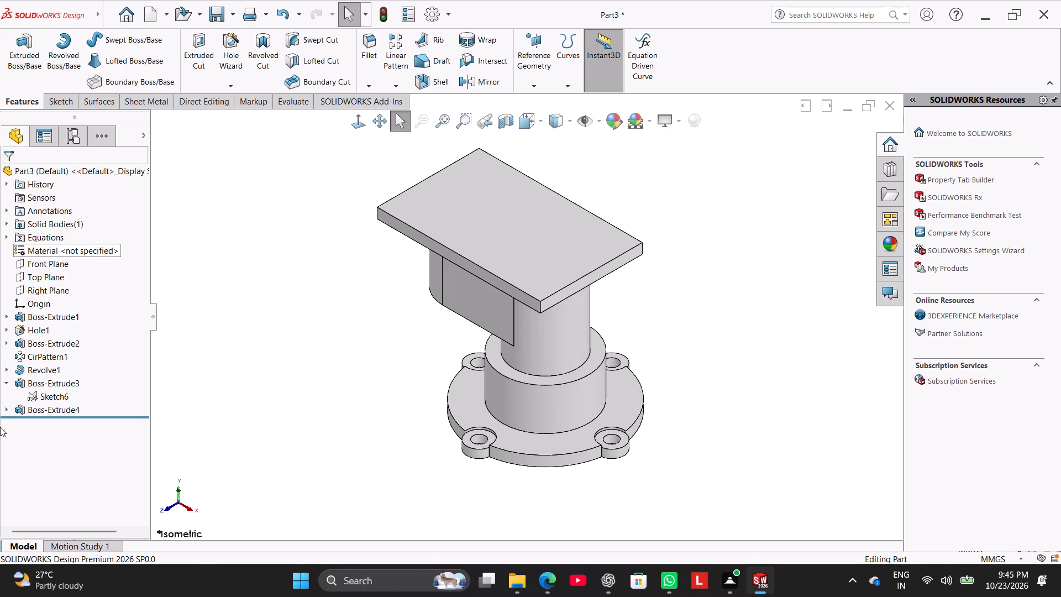
pyautogui.click(34, 397)
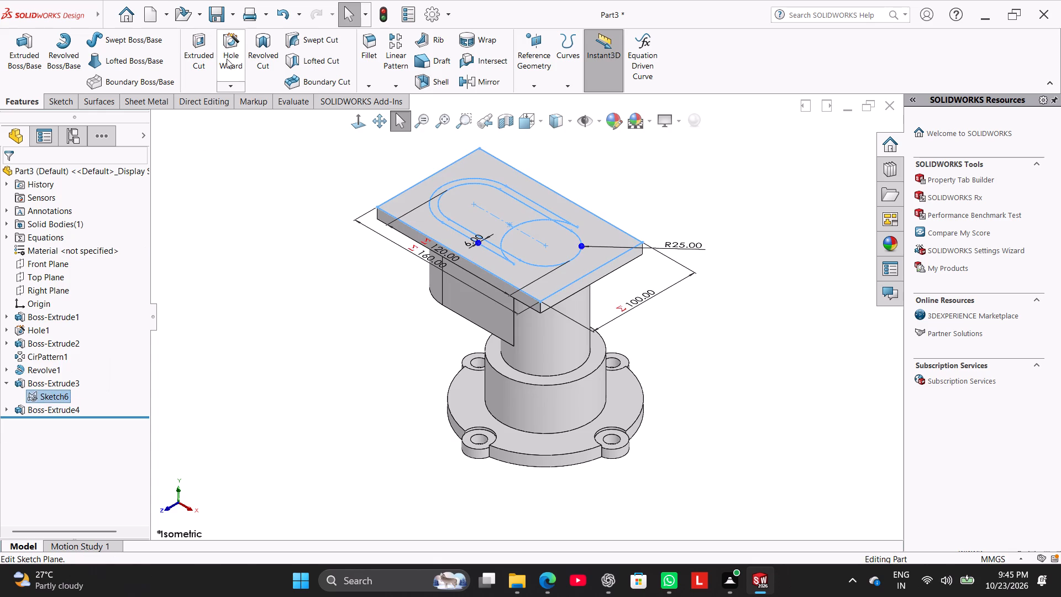
pyautogui.click(199, 48)
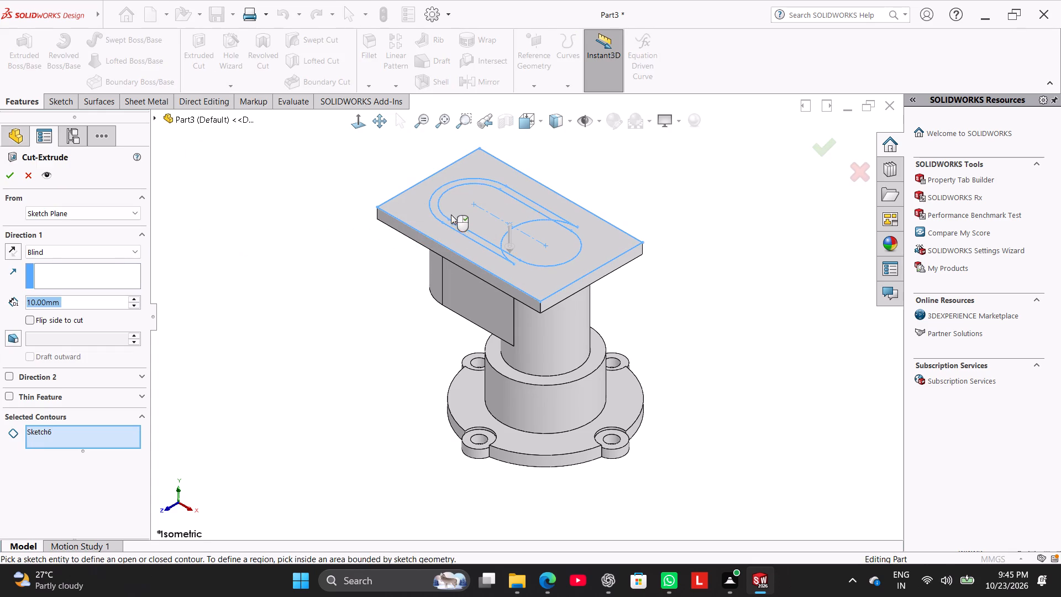
pyautogui.click(459, 209)
pyautogui.click(539, 248)
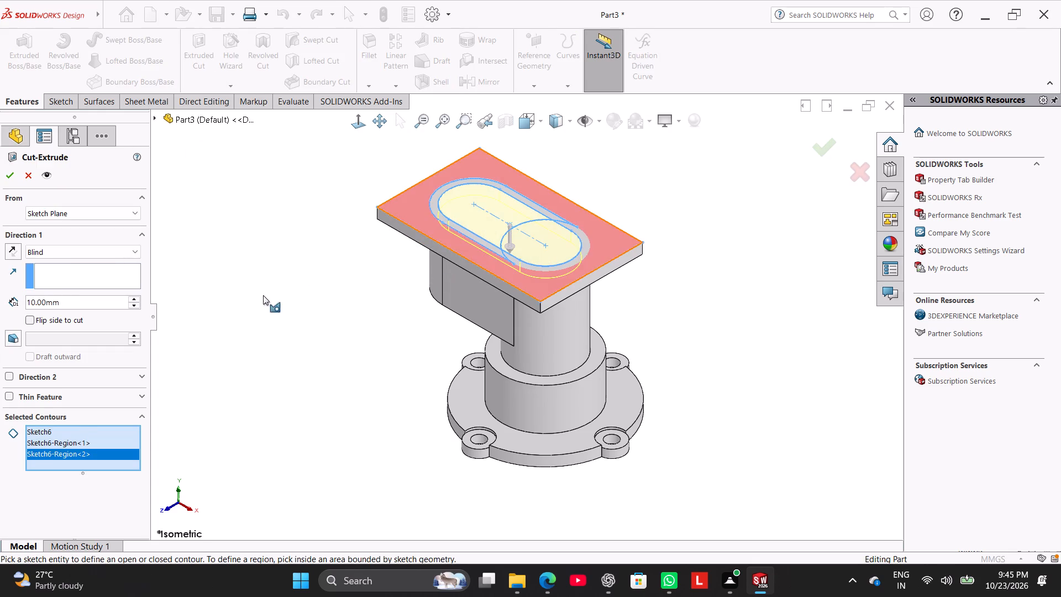
pyautogui.moveTo(263, 297); pyautogui.dragTo(283, 331, button='middle')
pyautogui.doubleClick(88, 303)
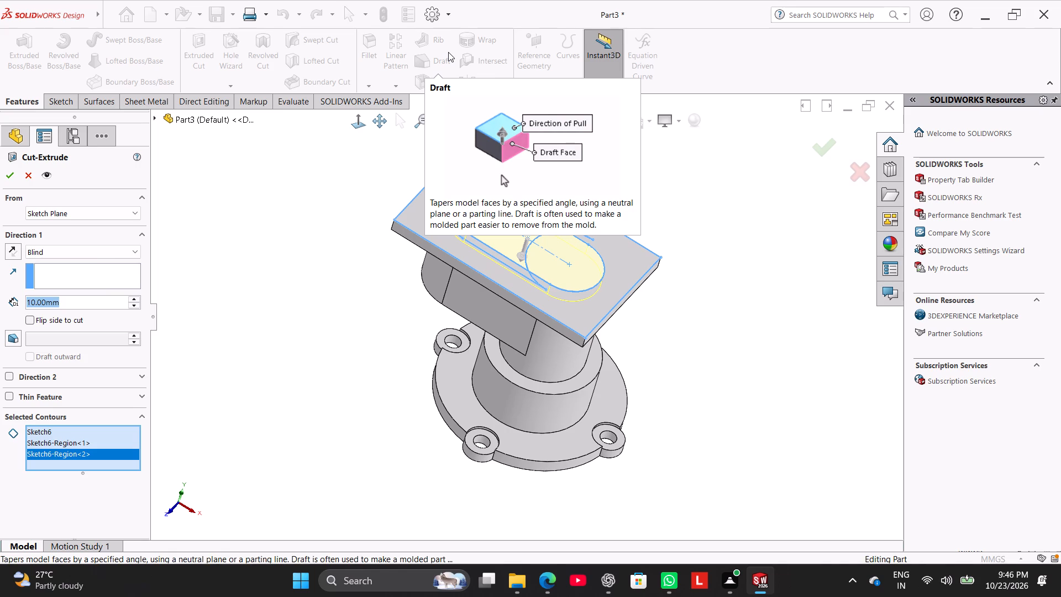
pyautogui.write('64')
pyautogui.press('Return')
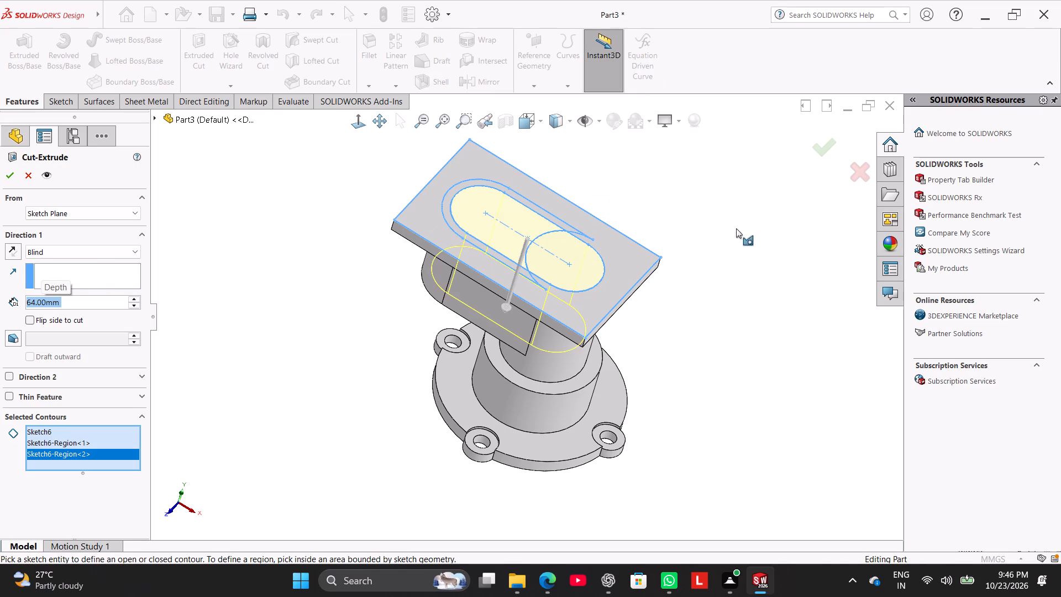
pyautogui.click(12, 182)
pyautogui.moveTo(230, 294); pyautogui.dragTo(235, 300)
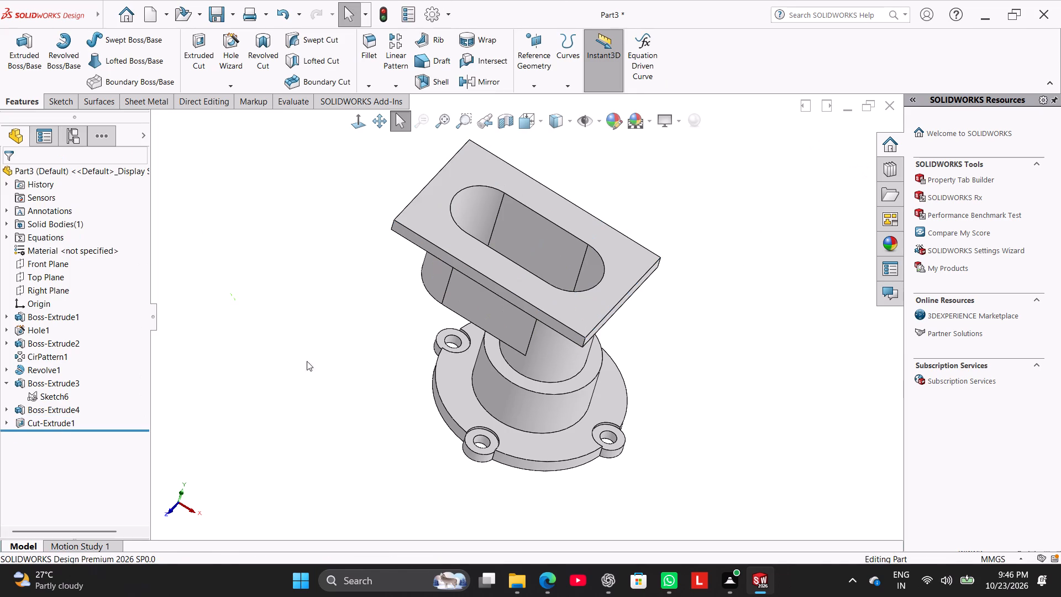
# Fillet the four vertical corner edges of the rectangular top plate with a 16 mm radius.
pyautogui.moveTo(333, 373); pyautogui.dragTo(392, 245, button='middle')
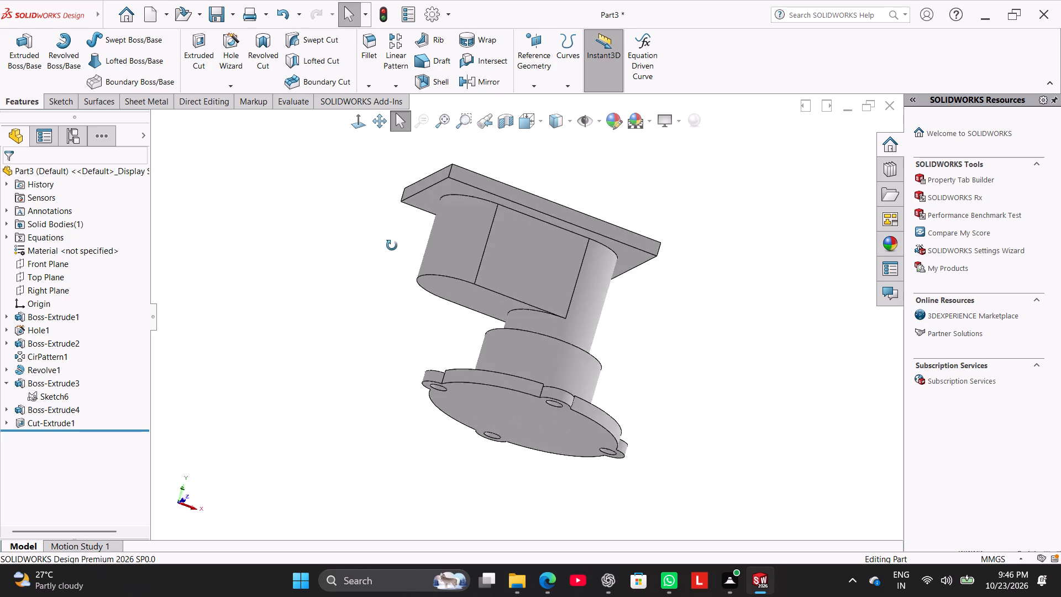
pyautogui.moveTo(392, 245); pyautogui.dragTo(356, 324, button='middle')
pyautogui.moveTo(338, 362); pyautogui.dragTo(412, 294, button='right')
pyautogui.click(376, 57)
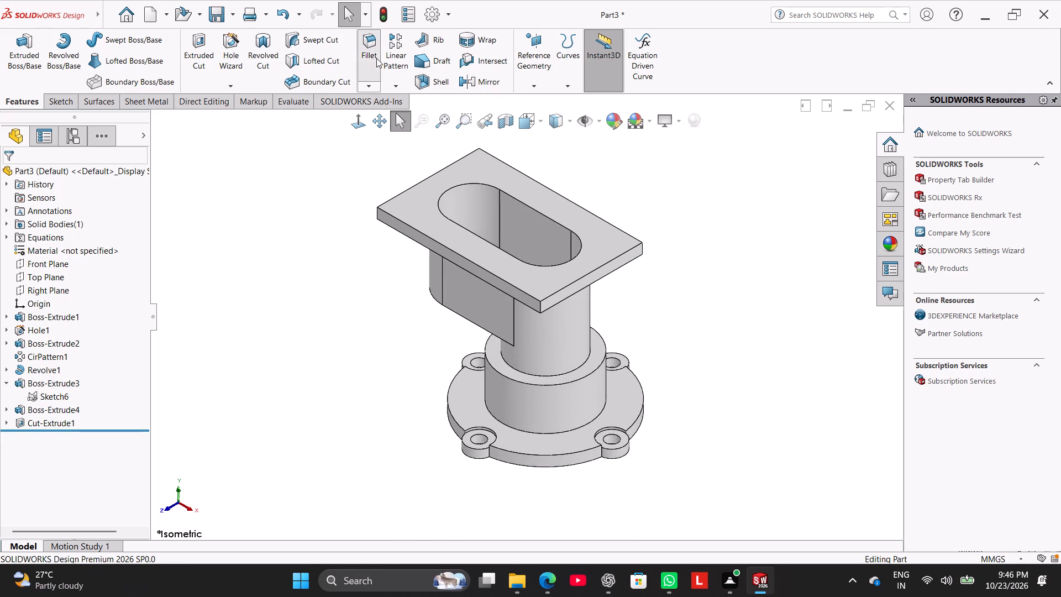
pyautogui.click(540, 306)
pyautogui.click(572, 273)
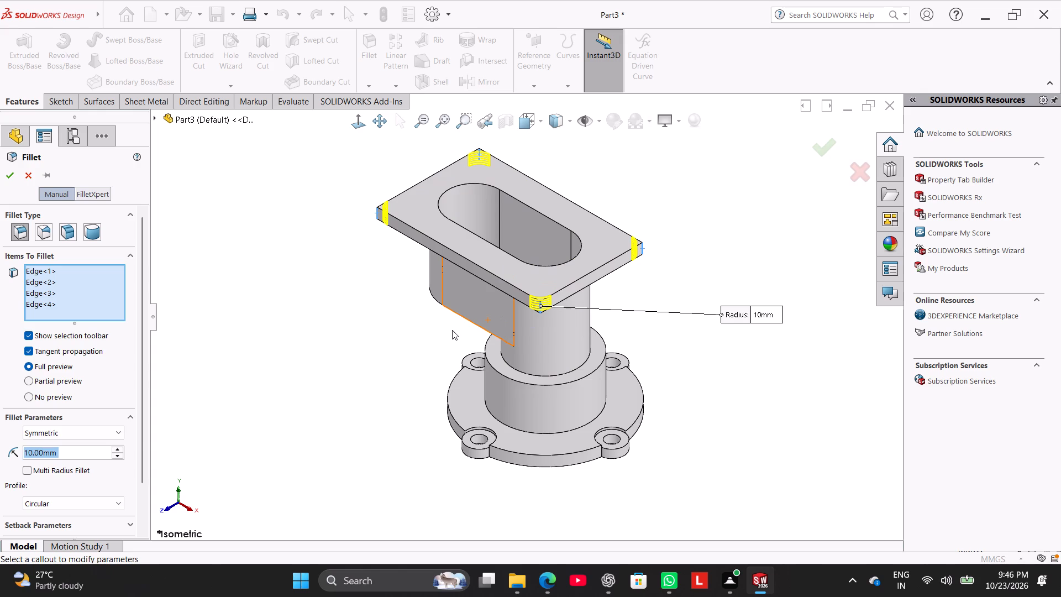
pyautogui.hotkey('ctrl', 'a')
pyautogui.press('1')
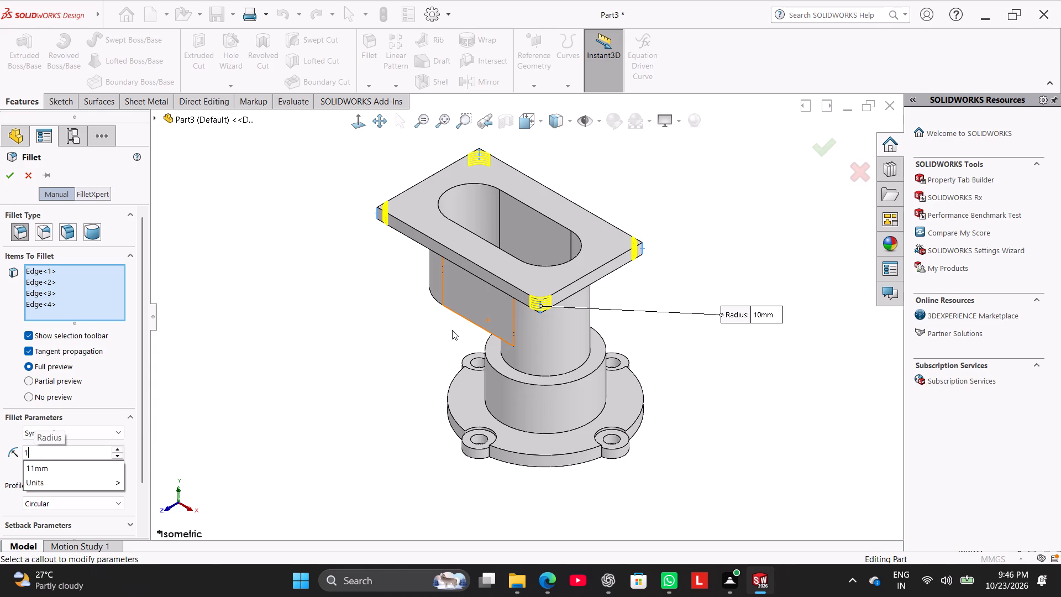
pyautogui.press('6')
pyautogui.press('Return')
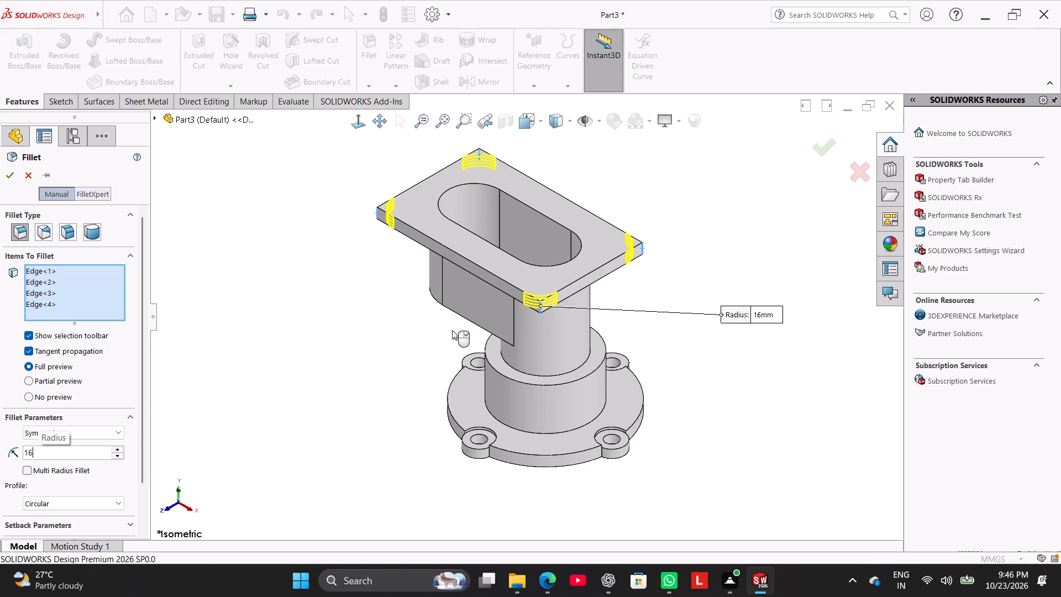
pyautogui.click(4, 174)
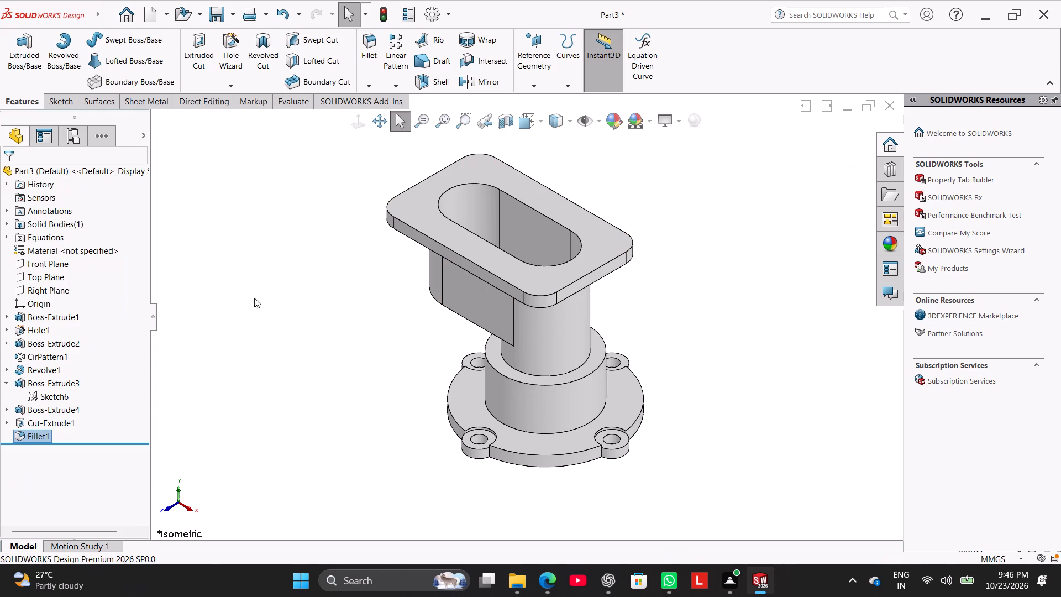
pyautogui.moveTo(275, 323); pyautogui.dragTo(301, 294, button='right')
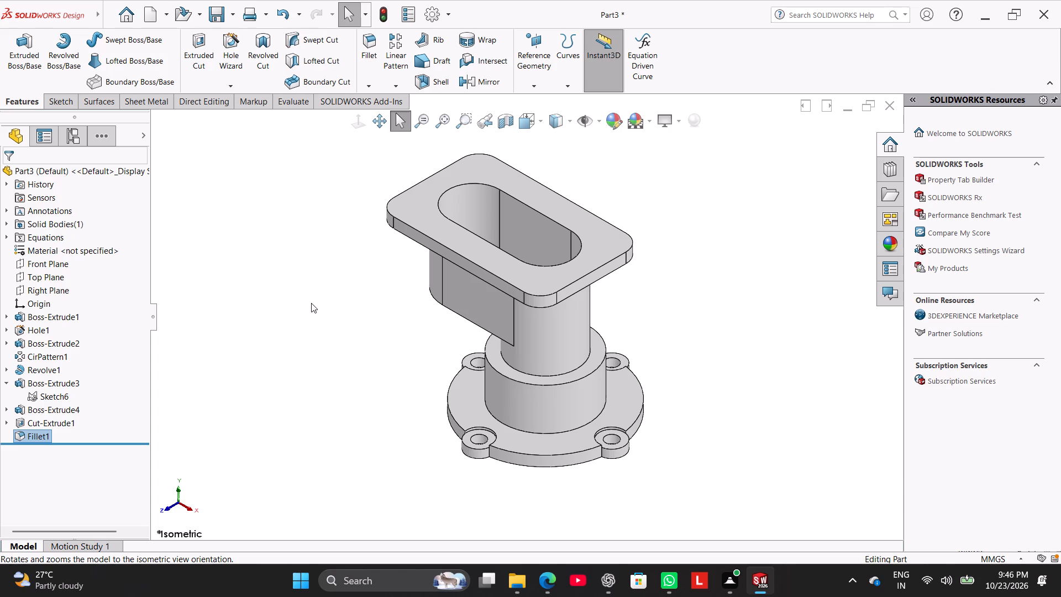
# On the plate's top face, sketch four circles with radii of about 5 to 9 mm, each centred on a rounded corner's arc centre.
pyautogui.rightClick(419, 219)
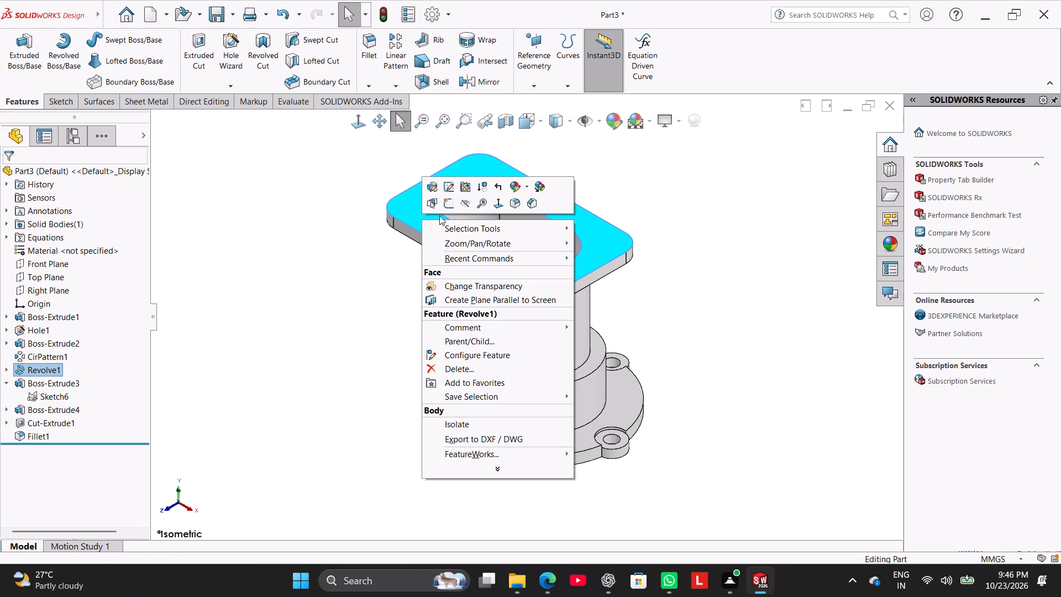
pyautogui.click(444, 207)
pyautogui.click(259, 233)
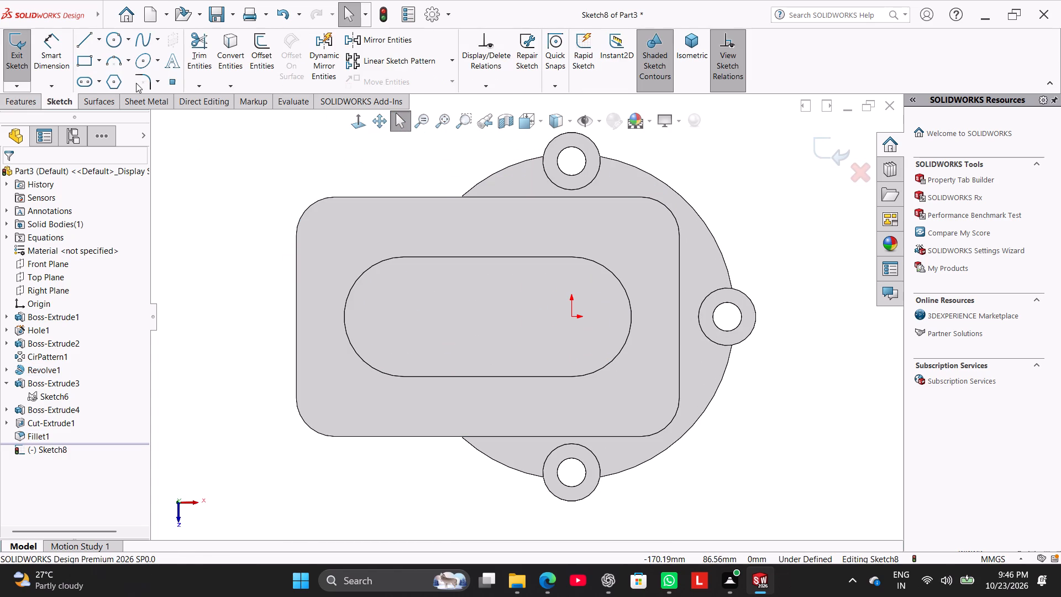
pyautogui.click(111, 42)
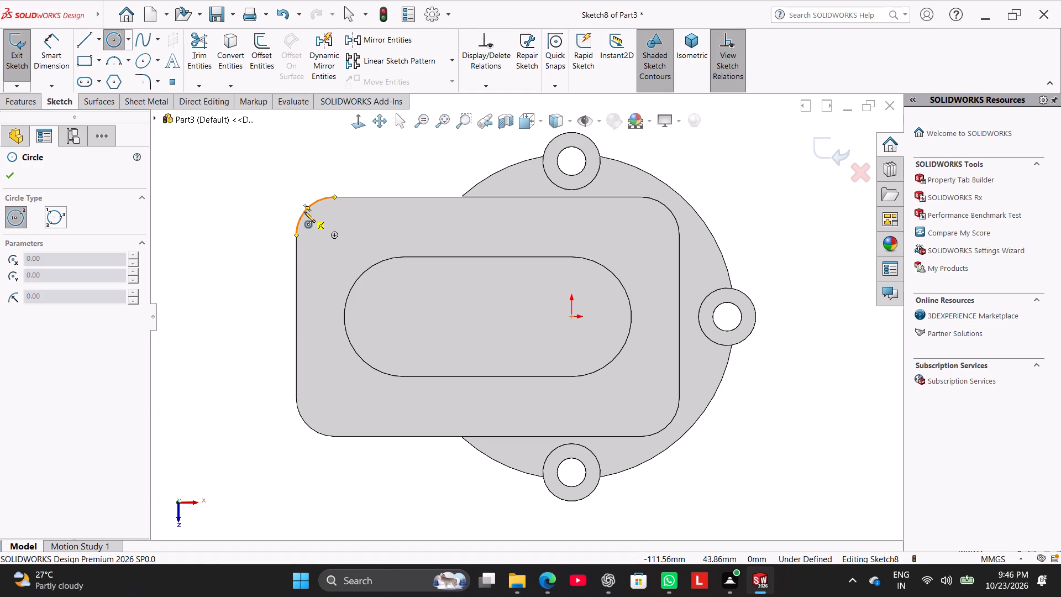
pyautogui.click(335, 235)
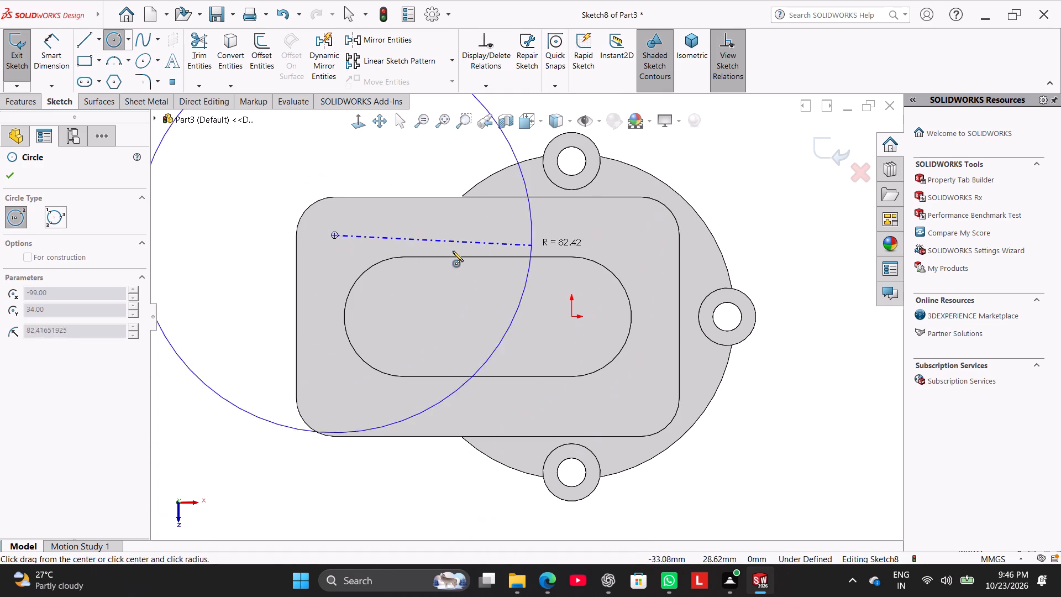
pyautogui.click(355, 233)
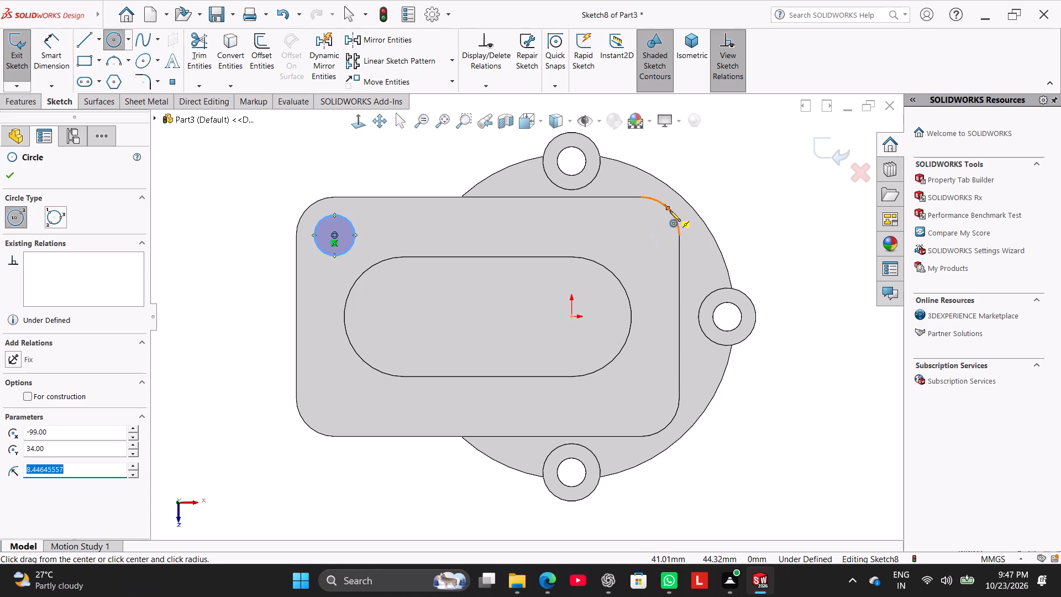
pyautogui.click(640, 236)
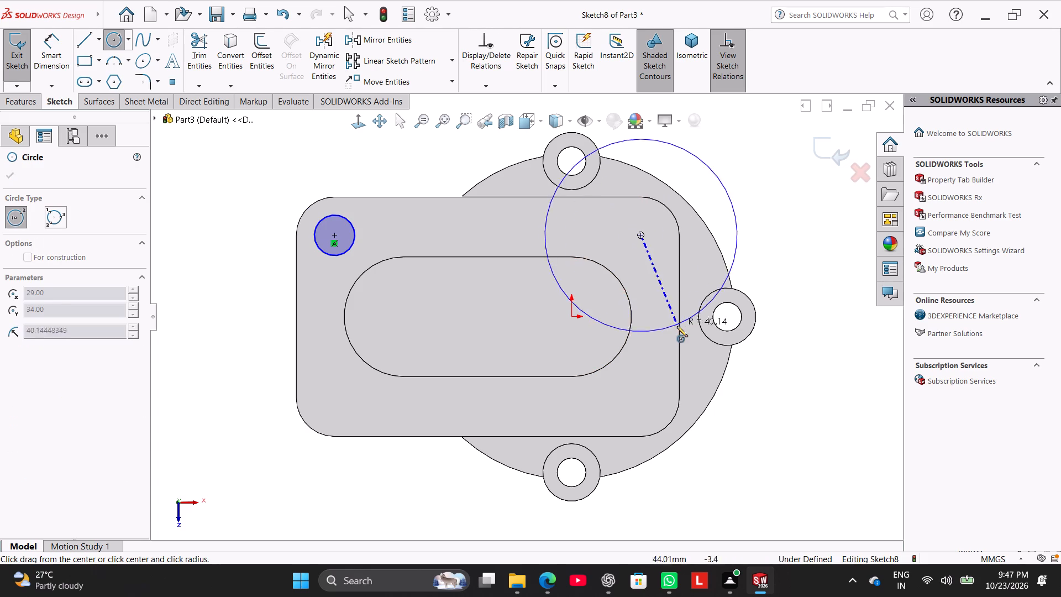
pyautogui.click(638, 248)
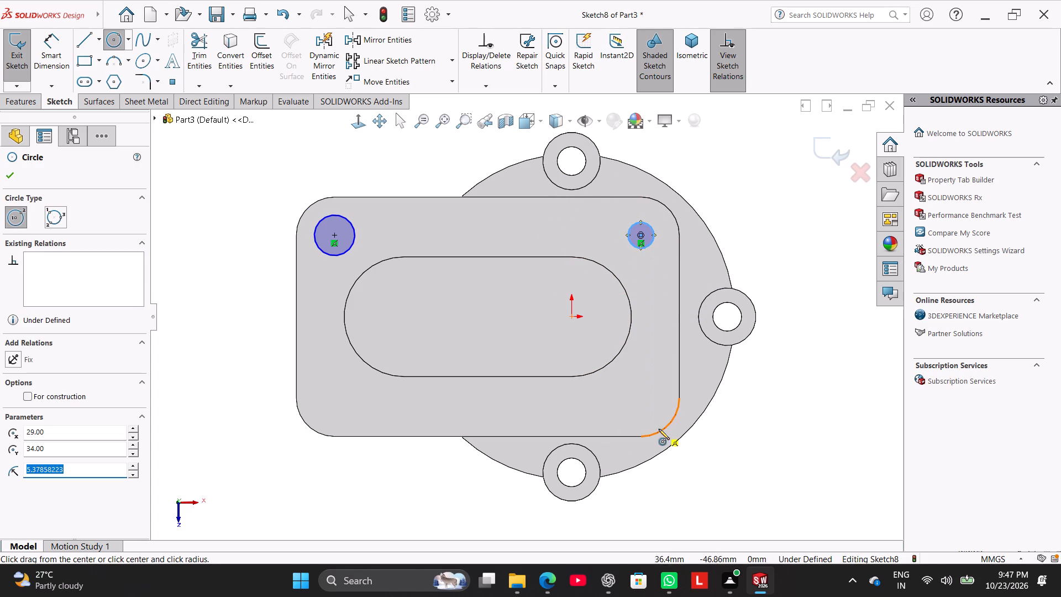
pyautogui.click(640, 397)
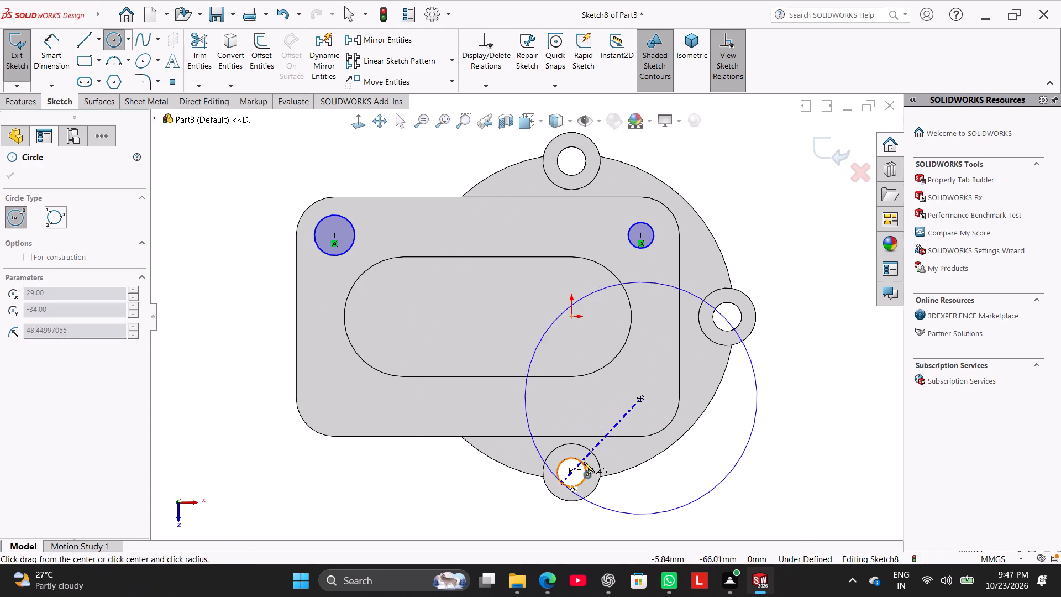
pyautogui.click(626, 413)
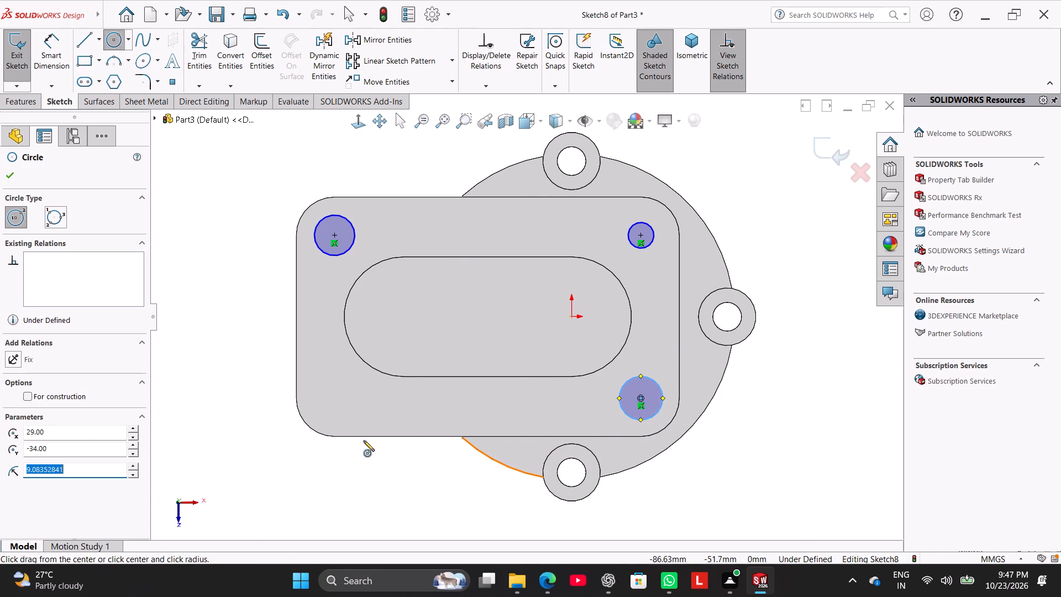
pyautogui.click(334, 399)
pyautogui.click(341, 414)
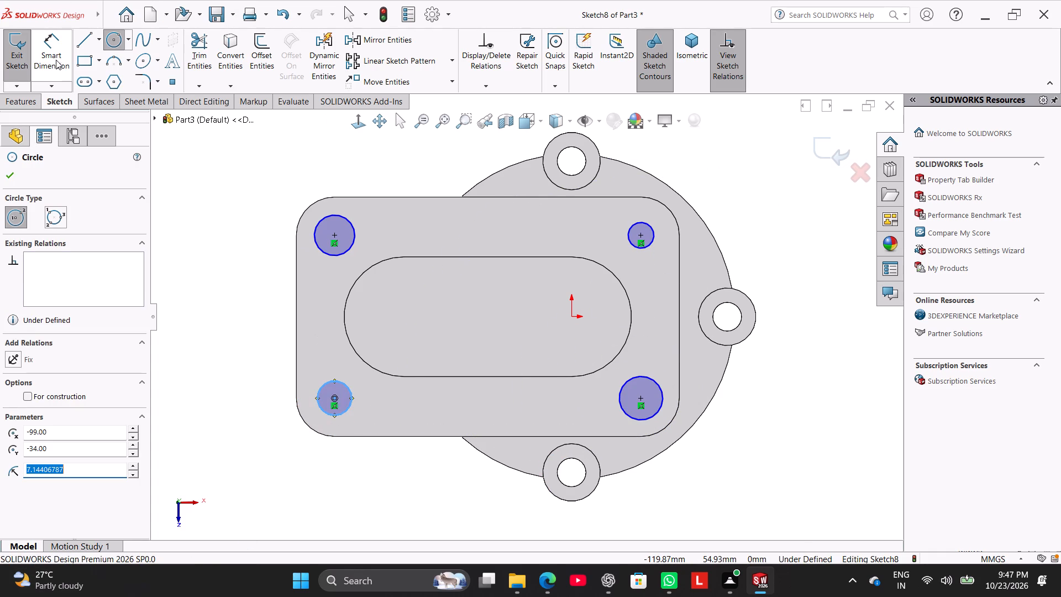
# Dimension the circle at the plate's upper-left corner to a 12 mm diameter.
pyautogui.click(56, 51)
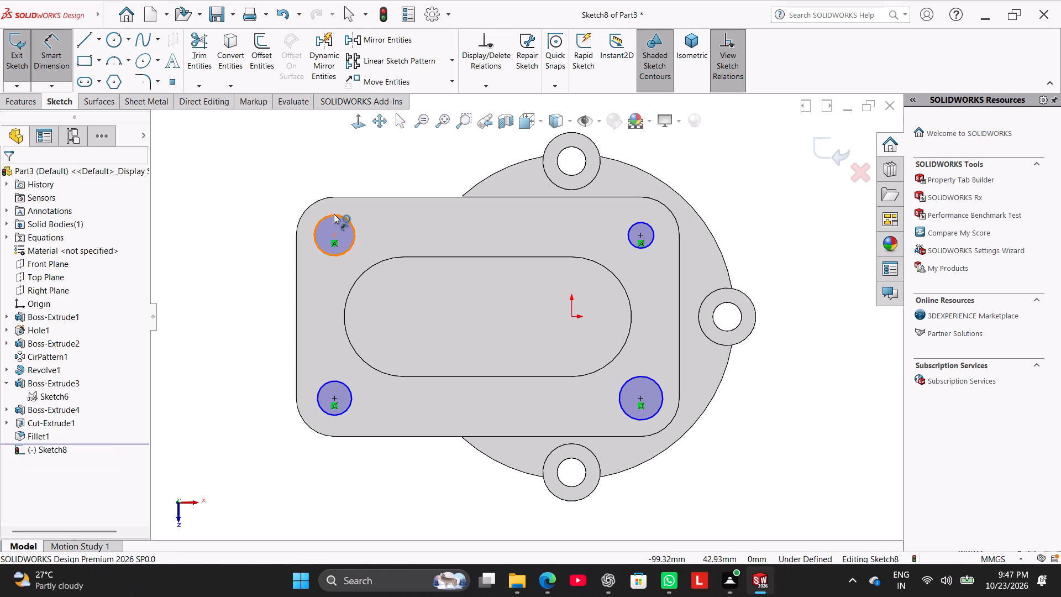
pyautogui.click(334, 214)
pyautogui.click(287, 173)
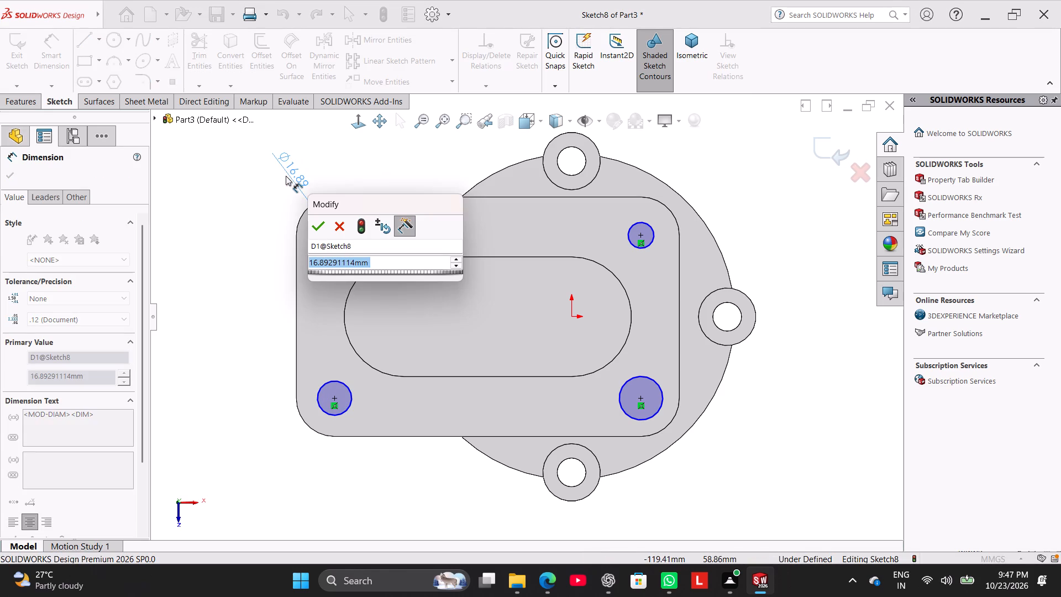
pyautogui.write('12')
pyautogui.press('Return')
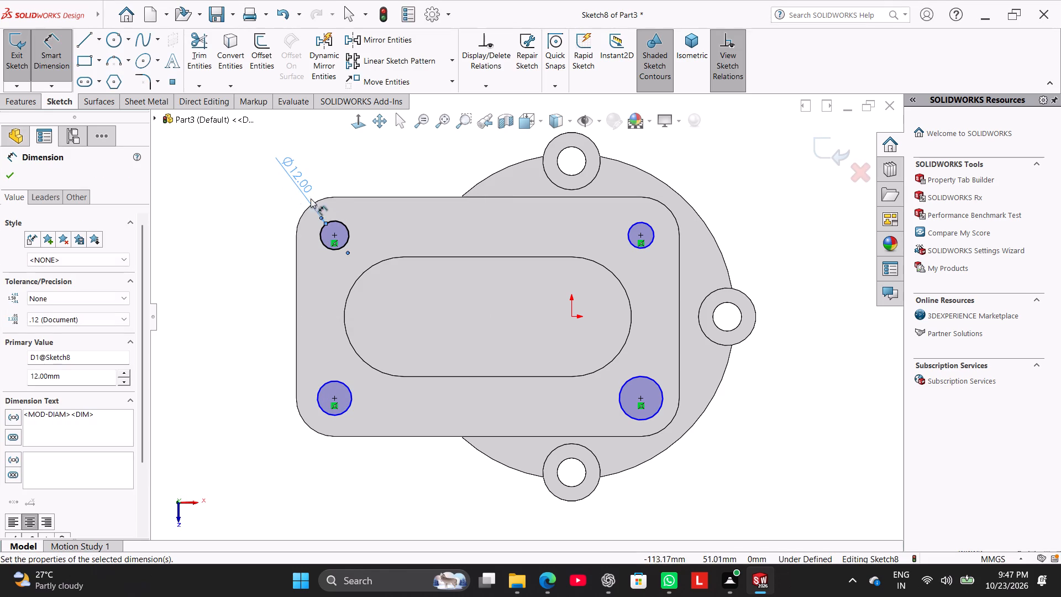
pyautogui.rightClick(345, 170)
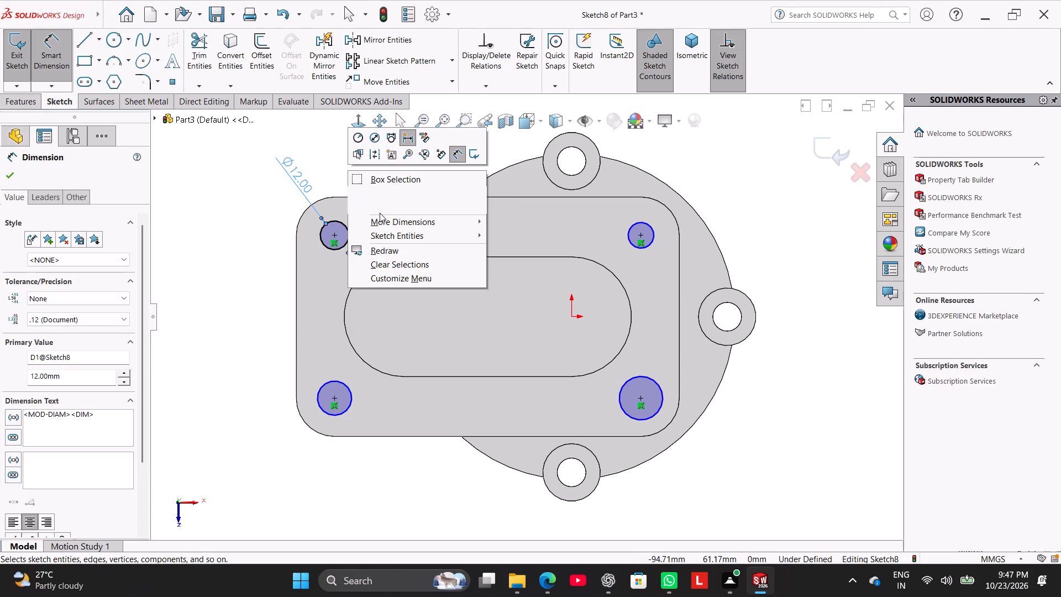
pyautogui.click(380, 213)
# Apply an Equal relation to all four corner circles.
pyautogui.moveTo(765, 444); pyautogui.dragTo(747, 424)
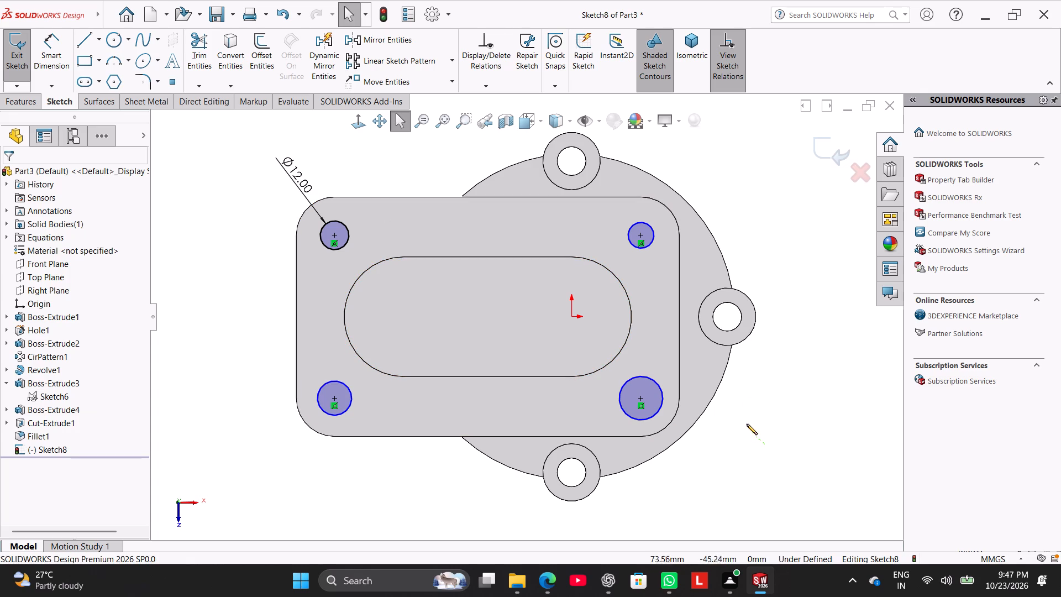
pyautogui.moveTo(747, 424); pyautogui.dragTo(754, 383)
pyautogui.rightClick(781, 368)
pyautogui.click(802, 376)
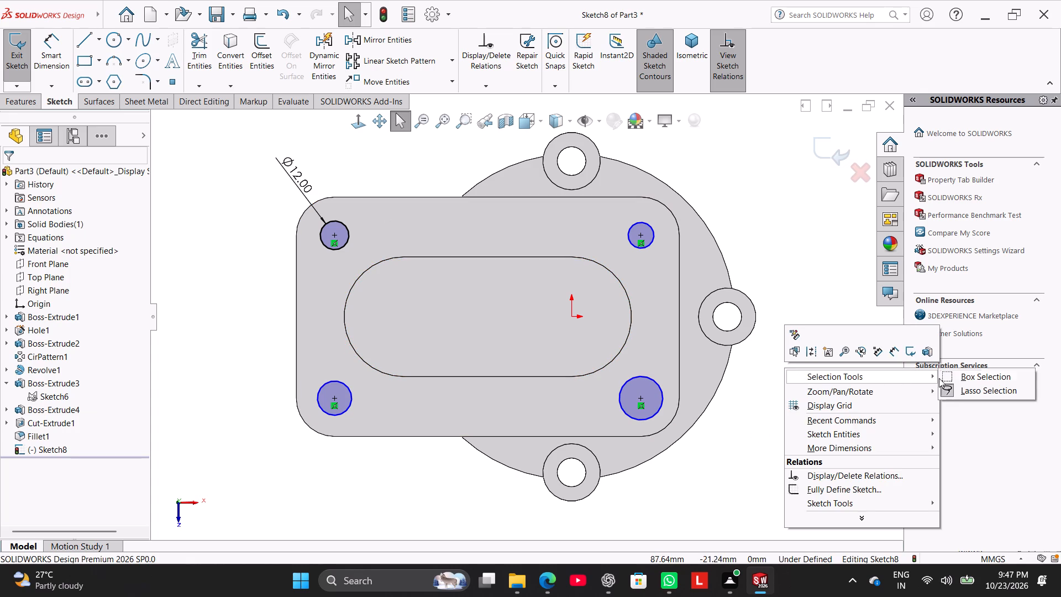
pyautogui.click(953, 374)
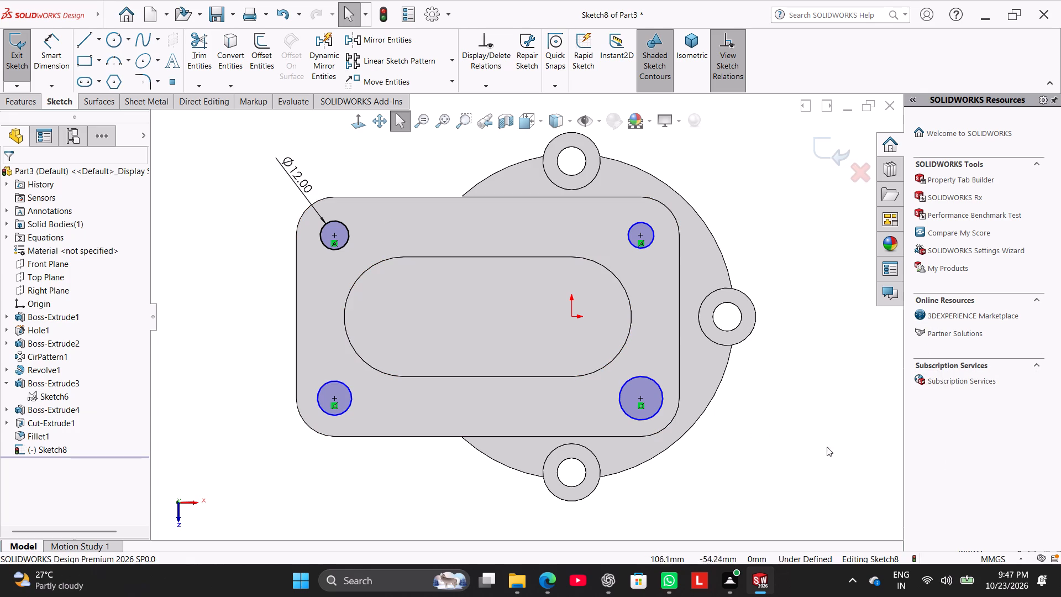
pyautogui.moveTo(829, 446); pyautogui.dragTo(255, 291)
pyautogui.keyDown('ctrl'); pyautogui.moveTo(747, 258); pyautogui.dragTo(605, 219); pyautogui.keyUp('ctrl')
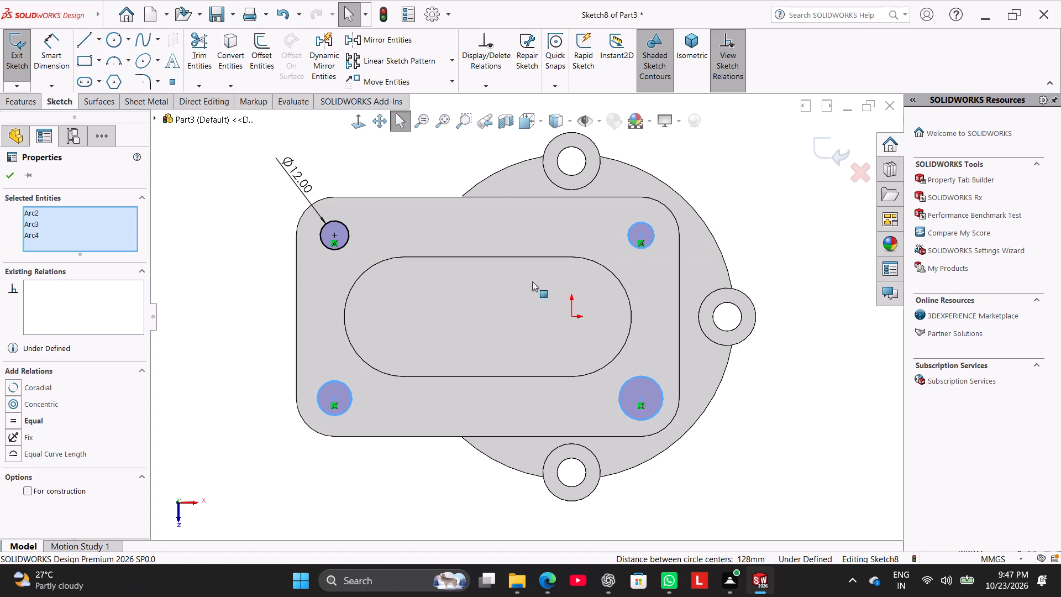
pyautogui.keyDown('ctrl'); pyautogui.click(346, 244); pyautogui.keyUp('ctrl')
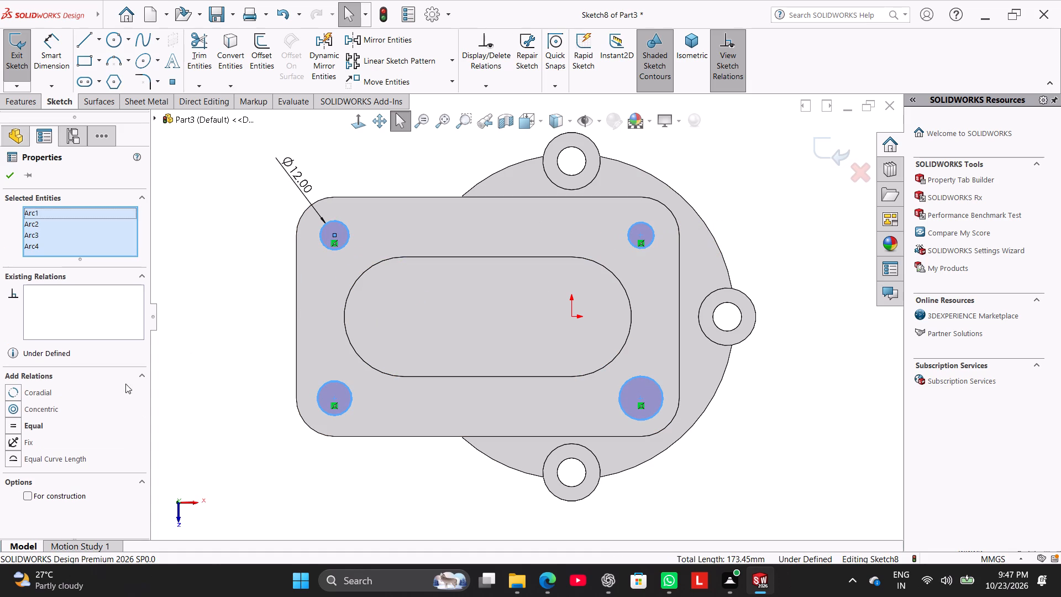
pyautogui.click(33, 422)
pyautogui.click(199, 305)
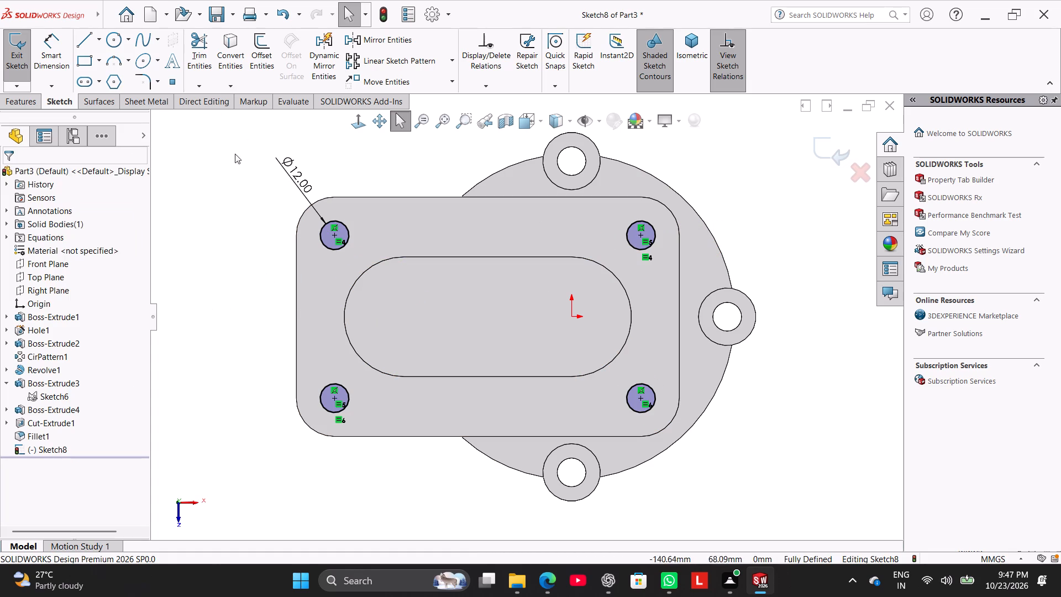
# Cut the four corner circles down through the plate with a 64 mm blind Extruded Cut.
pyautogui.click(17, 95)
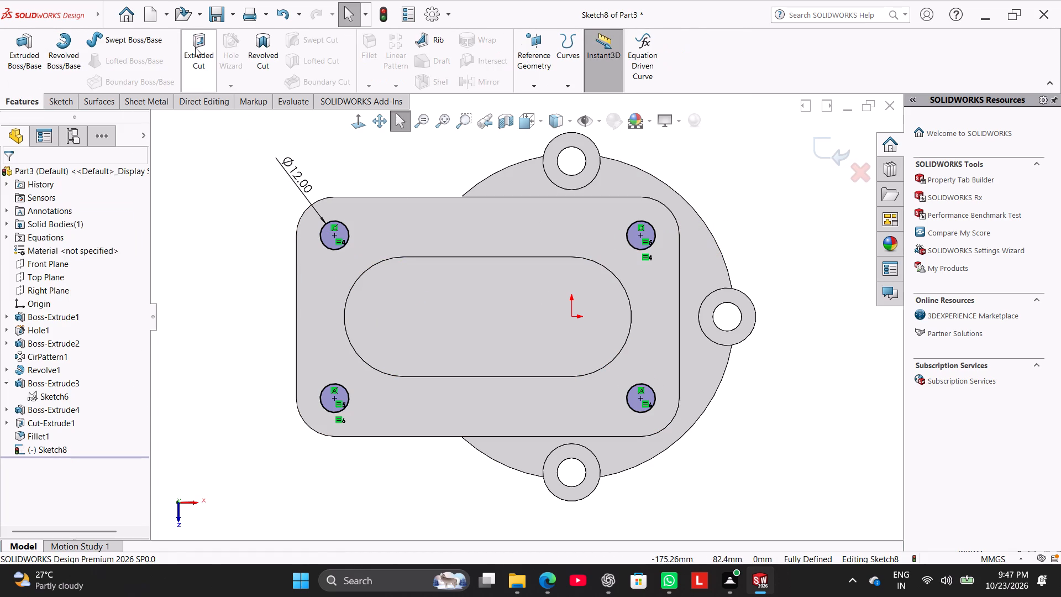
pyautogui.click(198, 48)
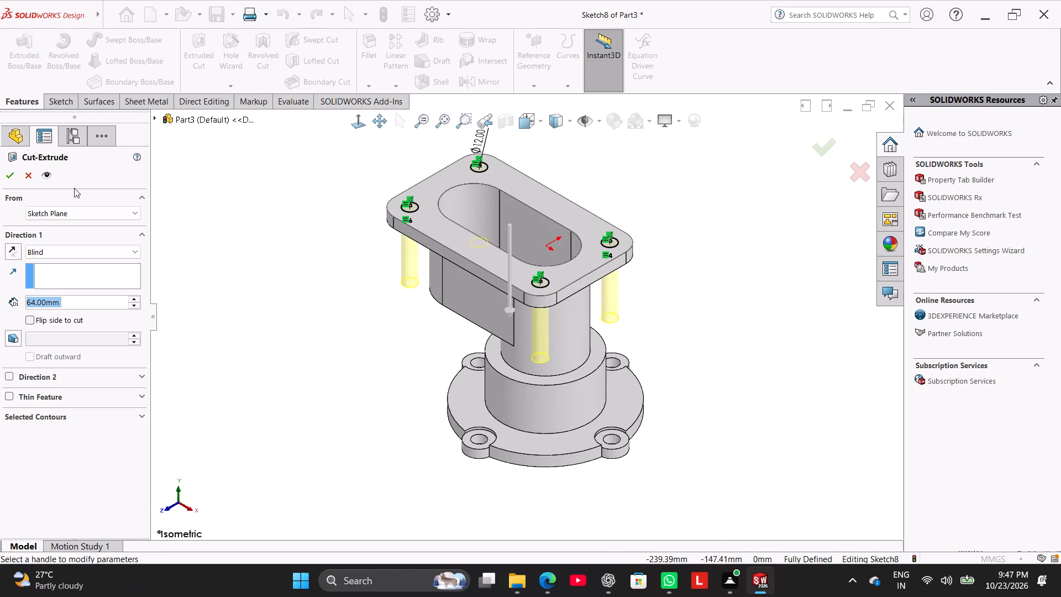
pyautogui.click(9, 176)
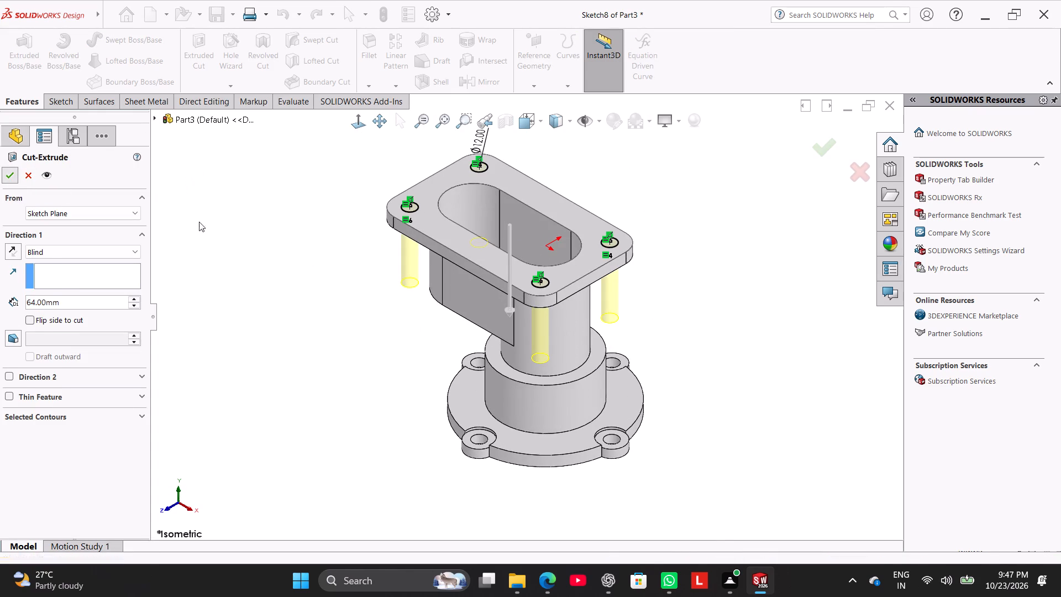
pyautogui.click(235, 227)
# Examine the part and the plate's four corner holes from below, the side and above, ending in the isometric view.
pyautogui.moveTo(225, 256); pyautogui.dragTo(227, 256, button='right')
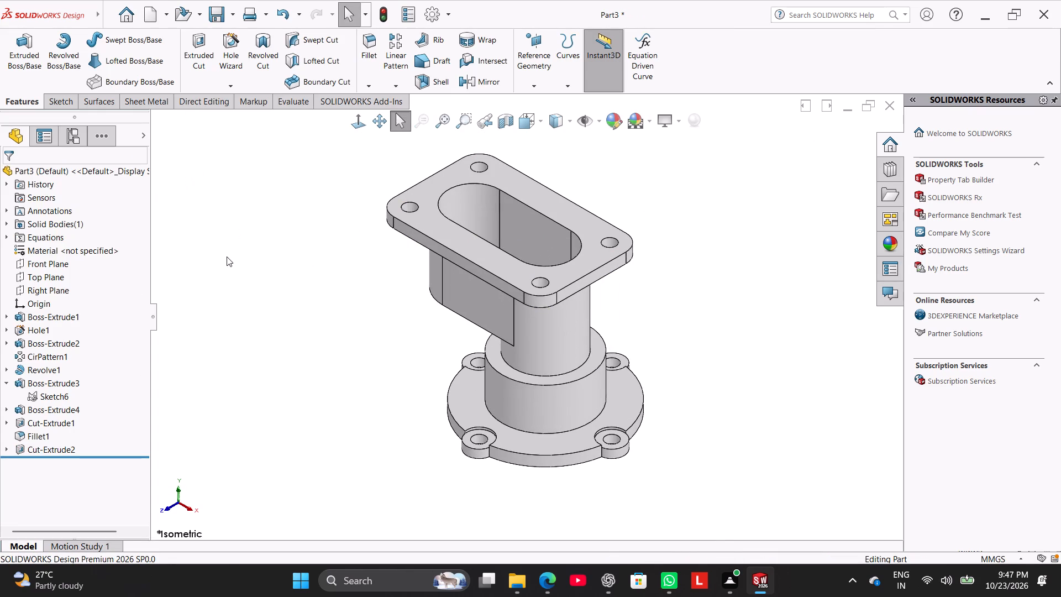
pyautogui.moveTo(227, 256); pyautogui.dragTo(351, 176, button='right')
pyautogui.moveTo(301, 239); pyautogui.dragTo(375, 125, button='middle')
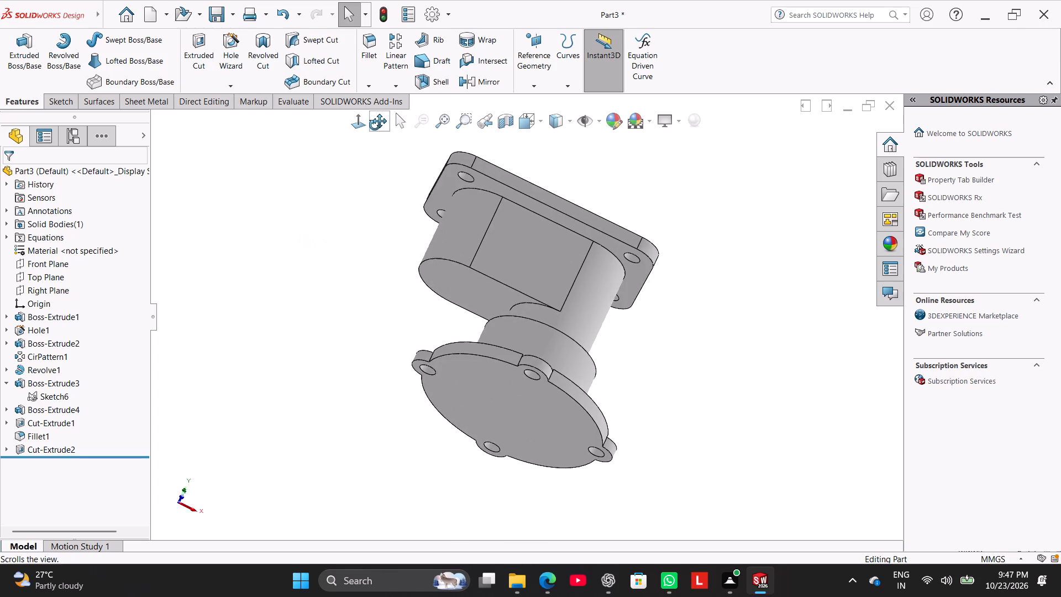
pyautogui.moveTo(375, 125); pyautogui.dragTo(333, 257, button='middle')
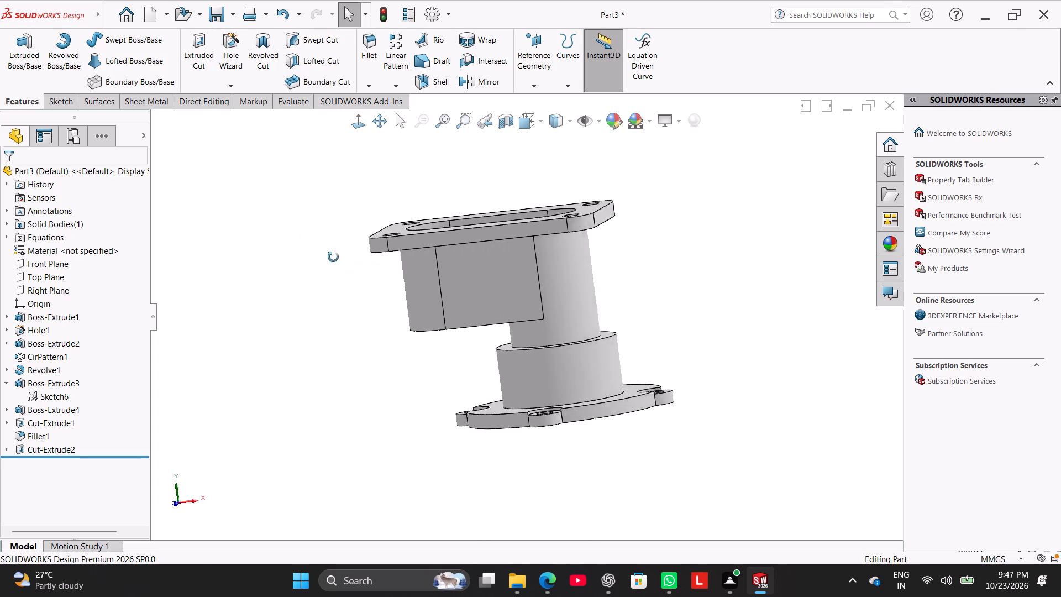
pyautogui.moveTo(333, 257); pyautogui.dragTo(287, 310, button='middle')
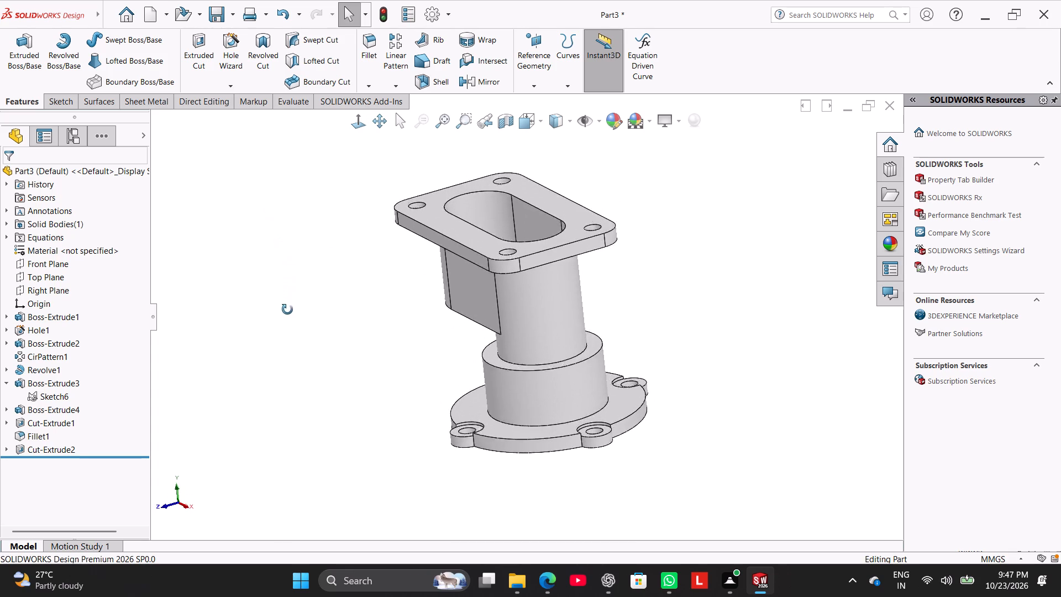
pyautogui.moveTo(287, 310); pyautogui.dragTo(322, 344, button='middle')
pyautogui.moveTo(317, 339); pyautogui.dragTo(393, 268, button='right')
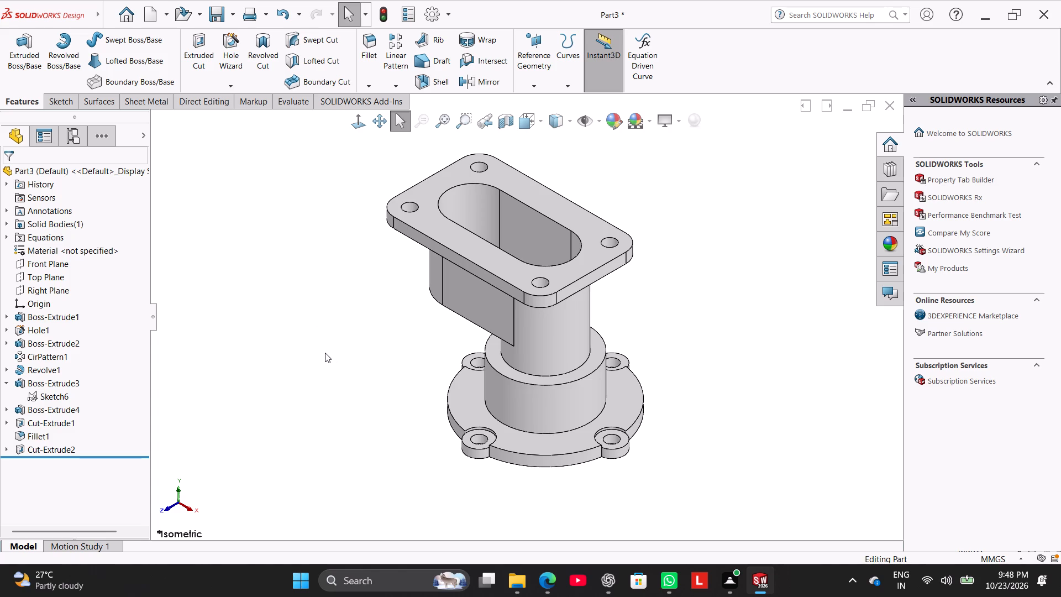
# Inspect the part's interior in a section view on the Front Plane, close it without keeping the section, and check the outside.
pyautogui.click(500, 124)
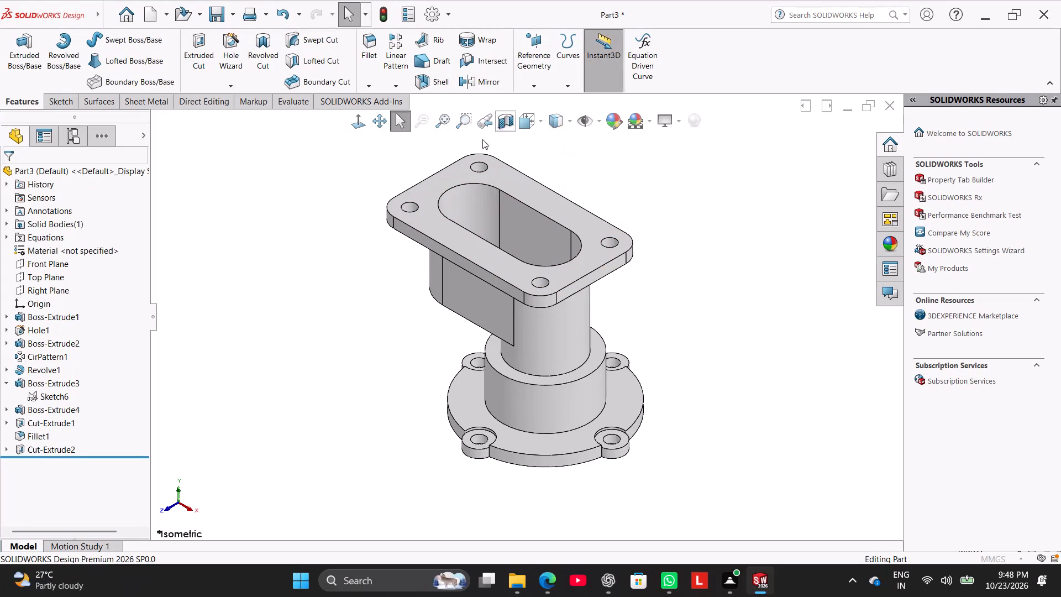
pyautogui.click(361, 120)
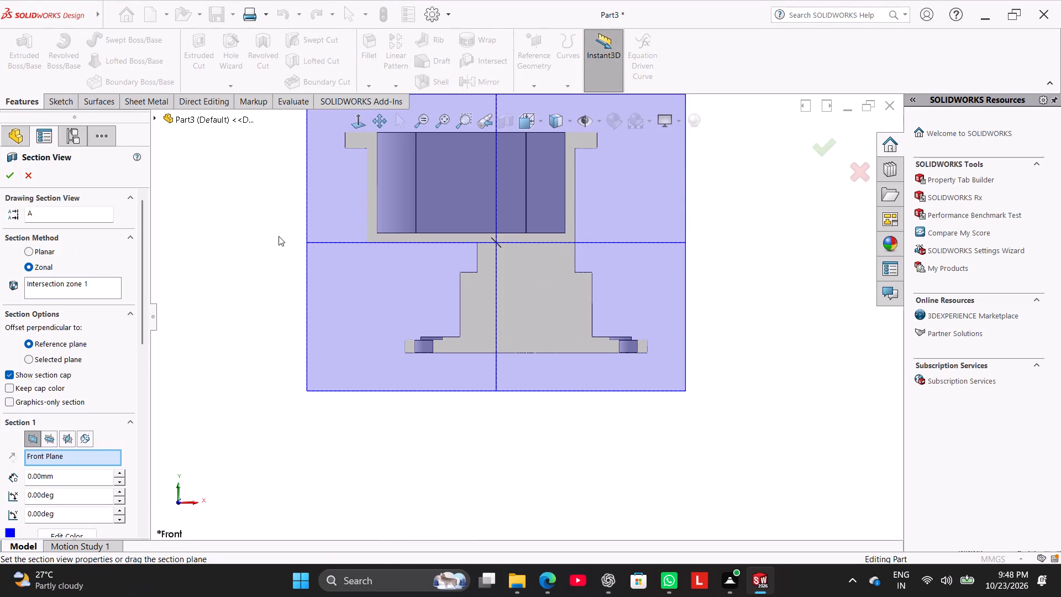
pyautogui.scroll(1, 279, 236)
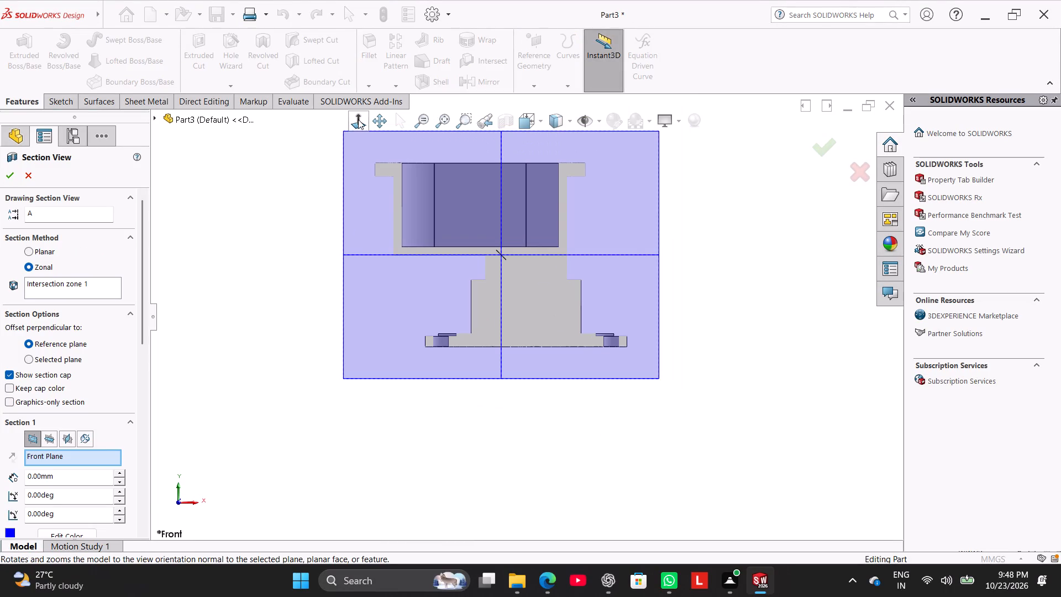
pyautogui.click(358, 119)
pyautogui.click(358, 121)
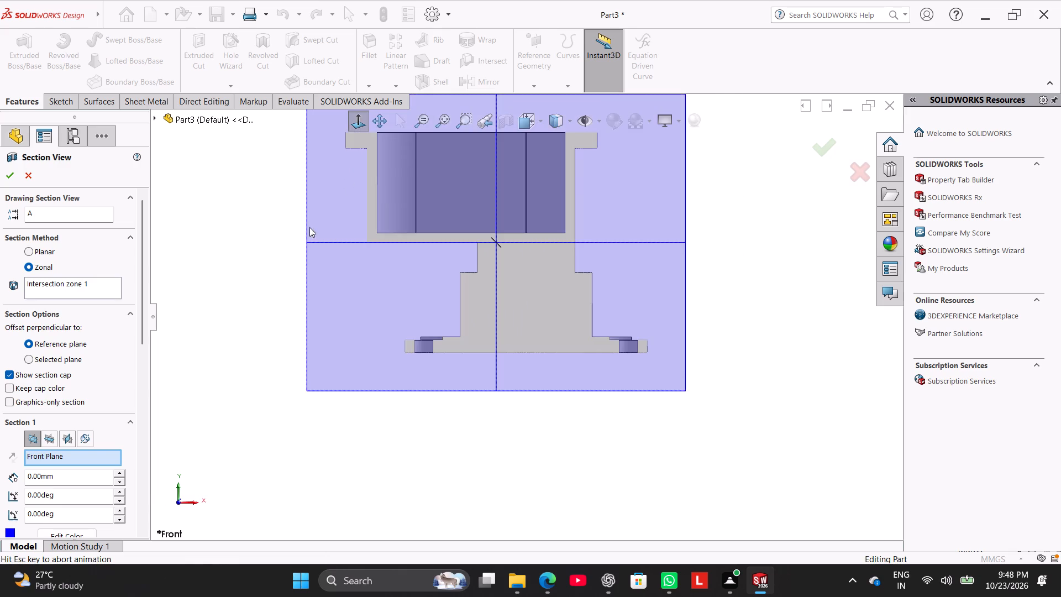
pyautogui.scroll(2, 308, 229)
pyautogui.click(295, 233)
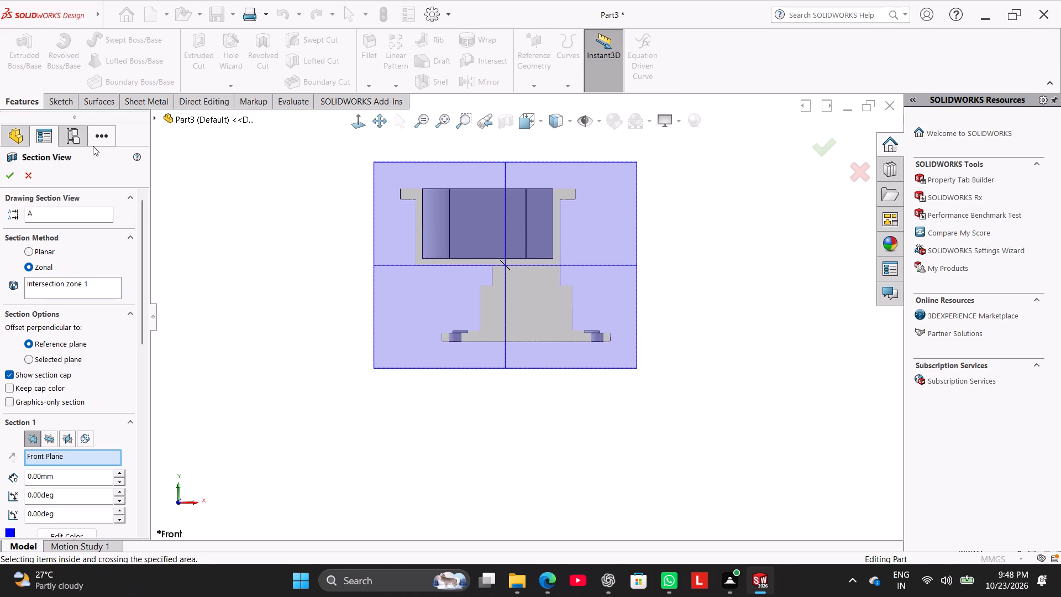
pyautogui.click(33, 170)
pyautogui.click(287, 281)
pyautogui.moveTo(384, 334); pyautogui.dragTo(370, 301, button='middle')
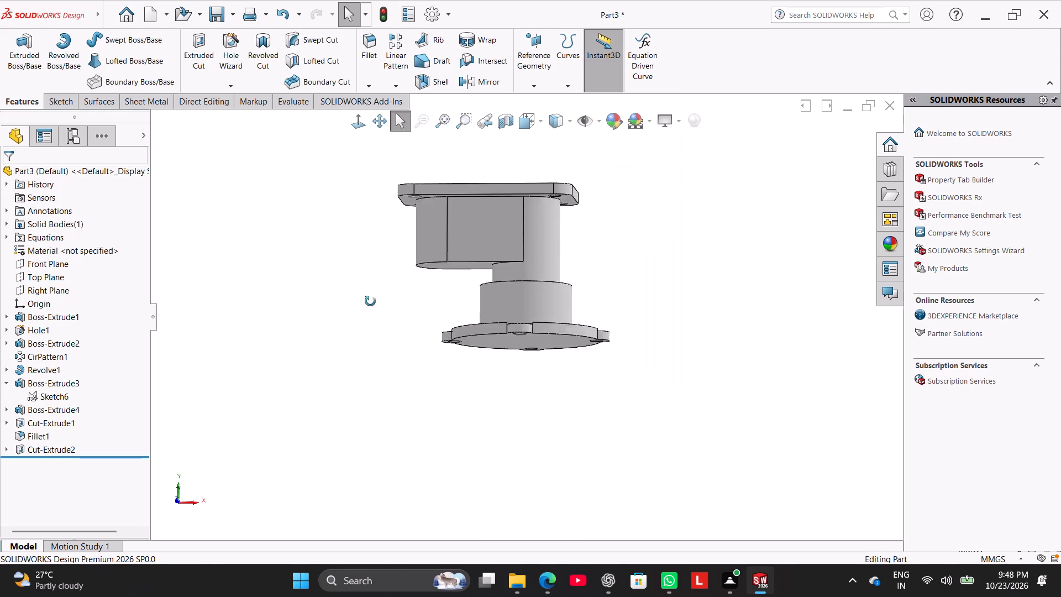
pyautogui.moveTo(370, 301); pyautogui.dragTo(426, 326, button='middle')
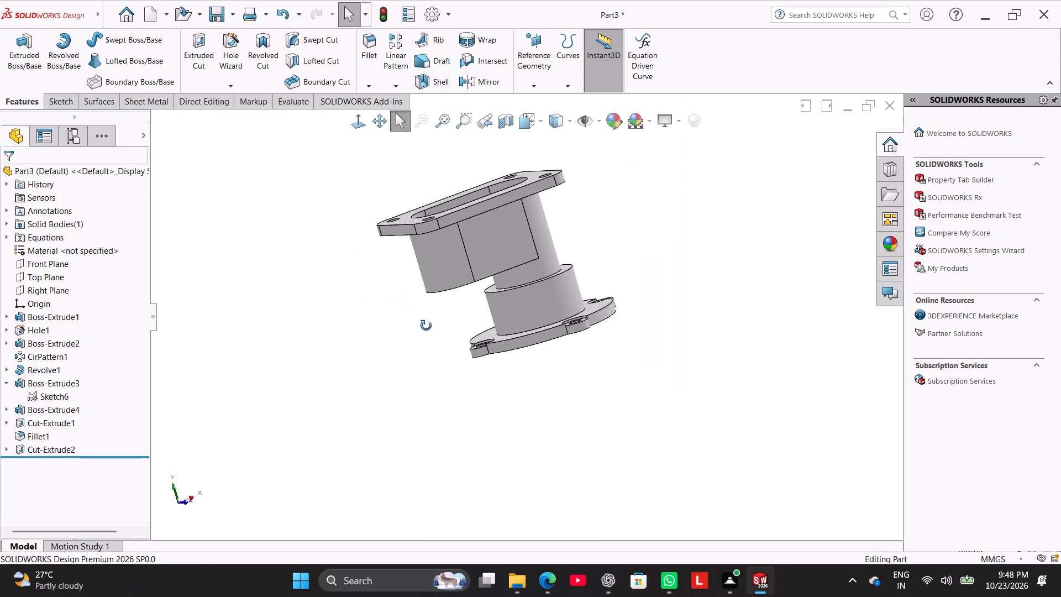
# Start a new sketch on the Right Plane.
pyautogui.moveTo(426, 326); pyautogui.dragTo(432, 340, button='middle')
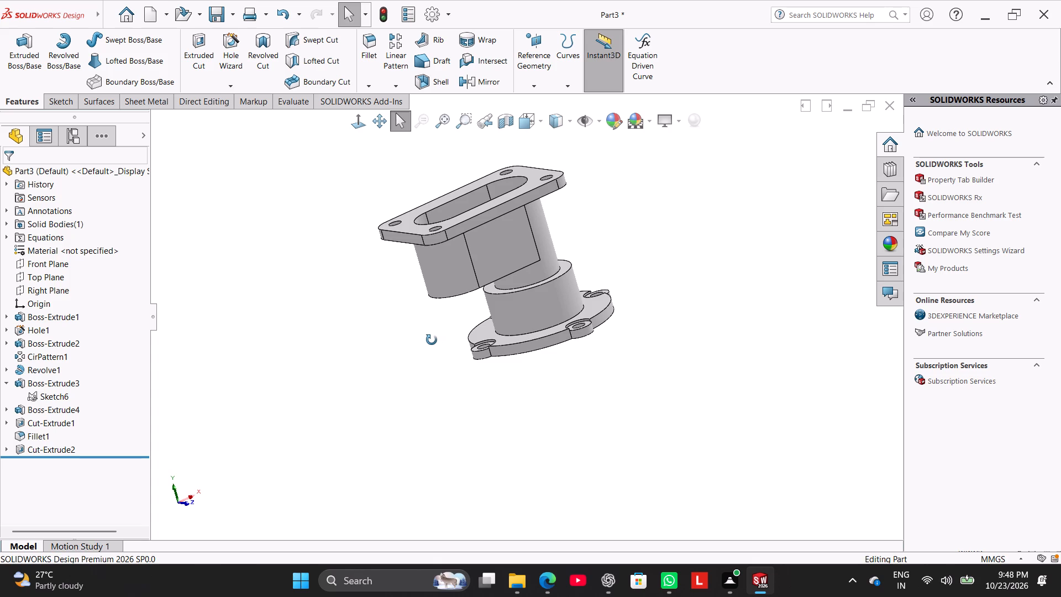
pyautogui.moveTo(432, 340); pyautogui.dragTo(434, 335, button='middle')
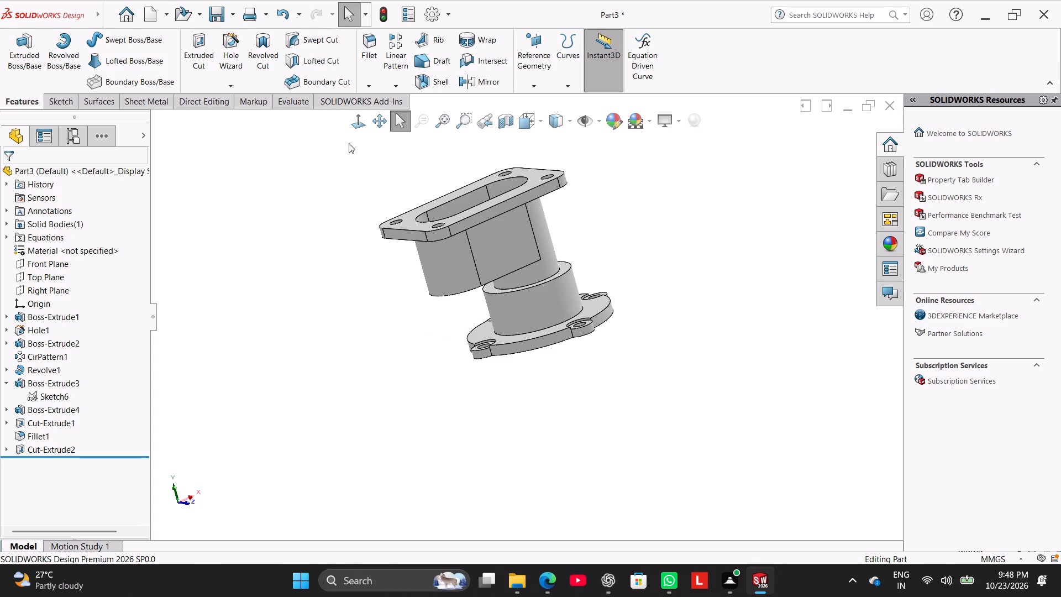
pyautogui.click(363, 126)
pyautogui.click(320, 257)
pyautogui.moveTo(320, 270); pyautogui.dragTo(346, 202, button='right')
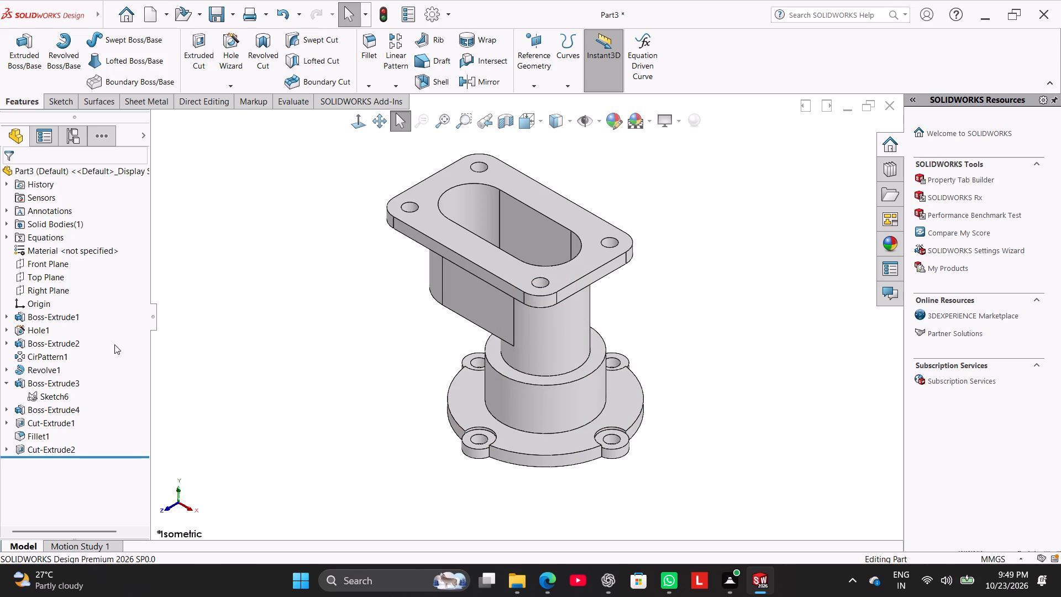
pyautogui.click(62, 285)
pyautogui.click(80, 270)
pyautogui.click(196, 294)
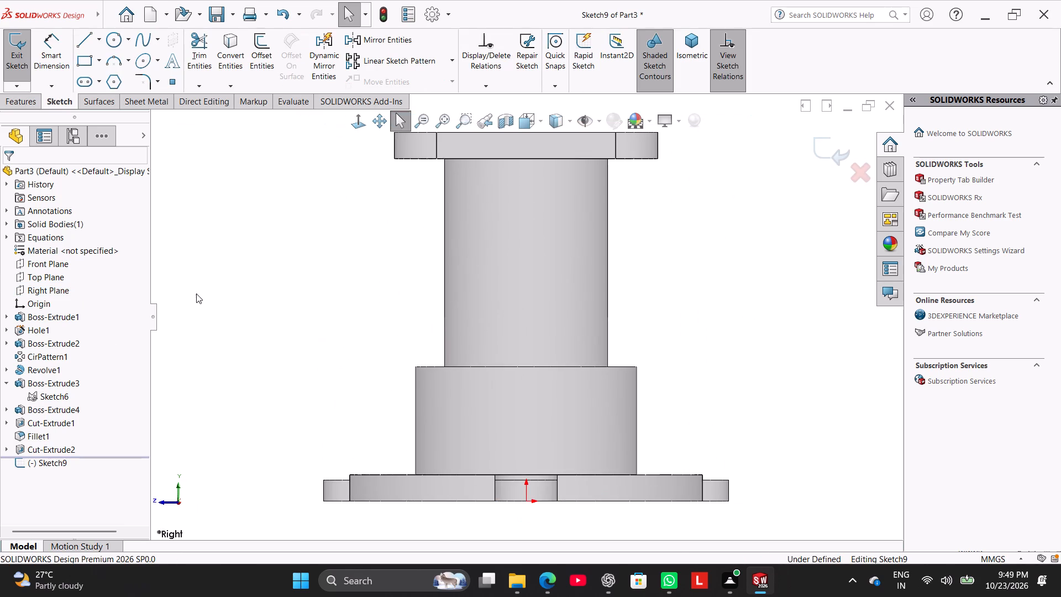
# Sketch two concentric circles, about 52 mm and 26 mm in diameter, on the upper column directly above the origin.
pyautogui.click(113, 37)
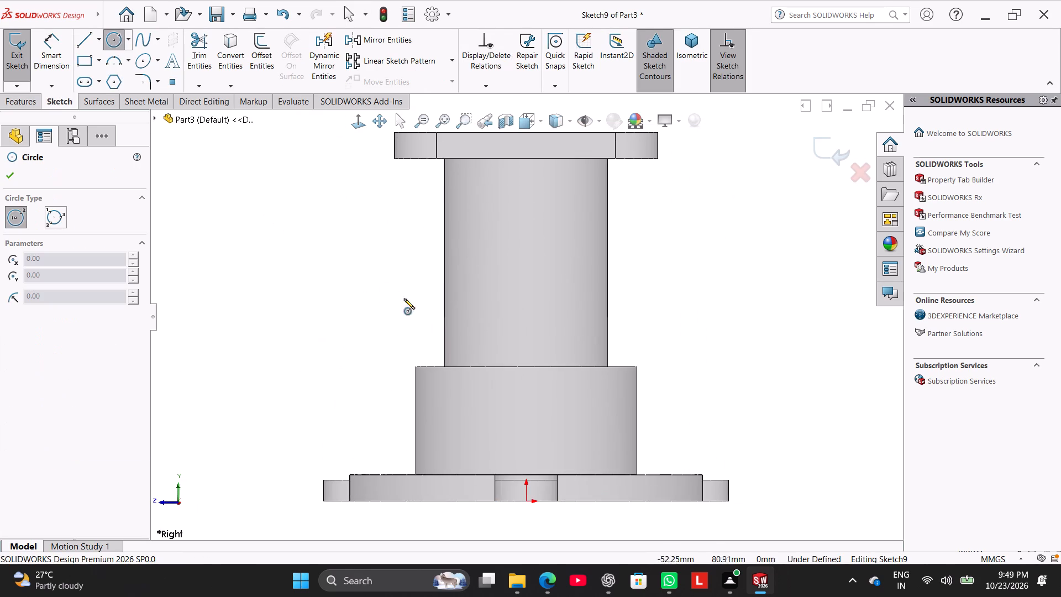
pyautogui.click(529, 239)
pyautogui.click(551, 302)
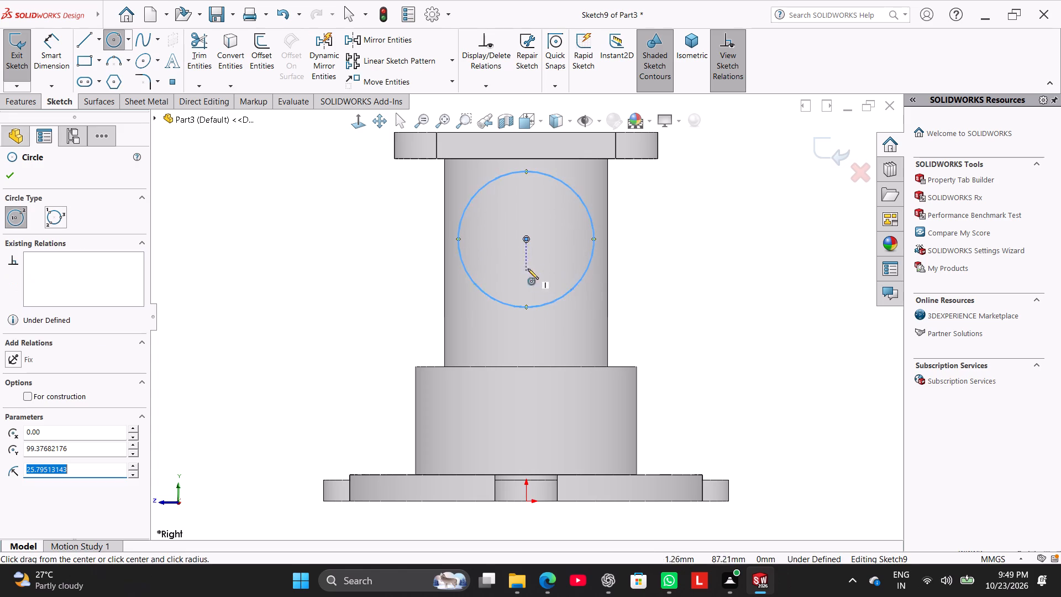
pyautogui.click(525, 241)
pyautogui.click(537, 273)
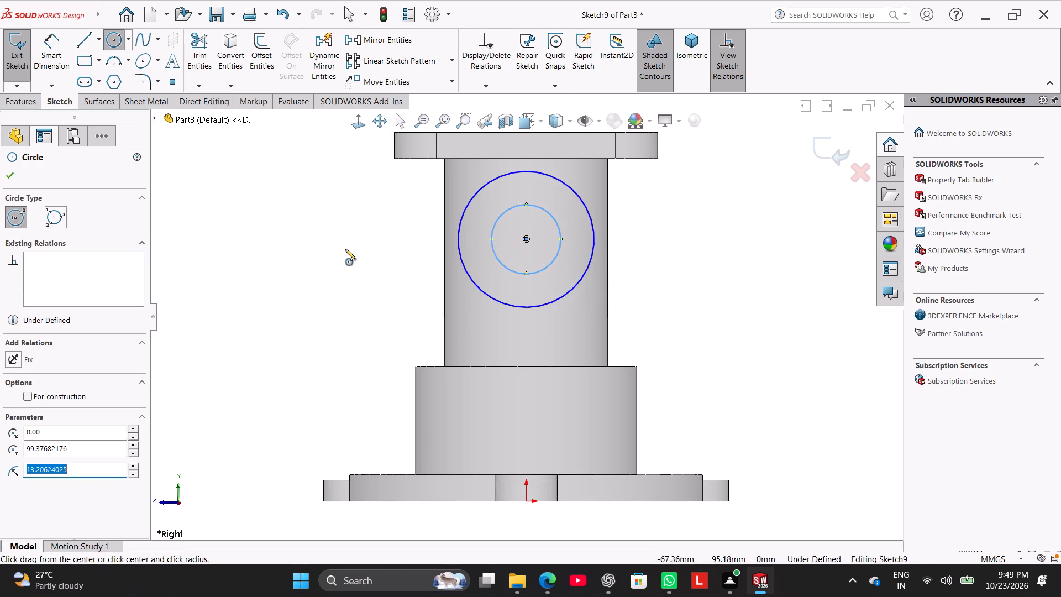
pyautogui.rightClick(345, 249)
pyautogui.click(374, 259)
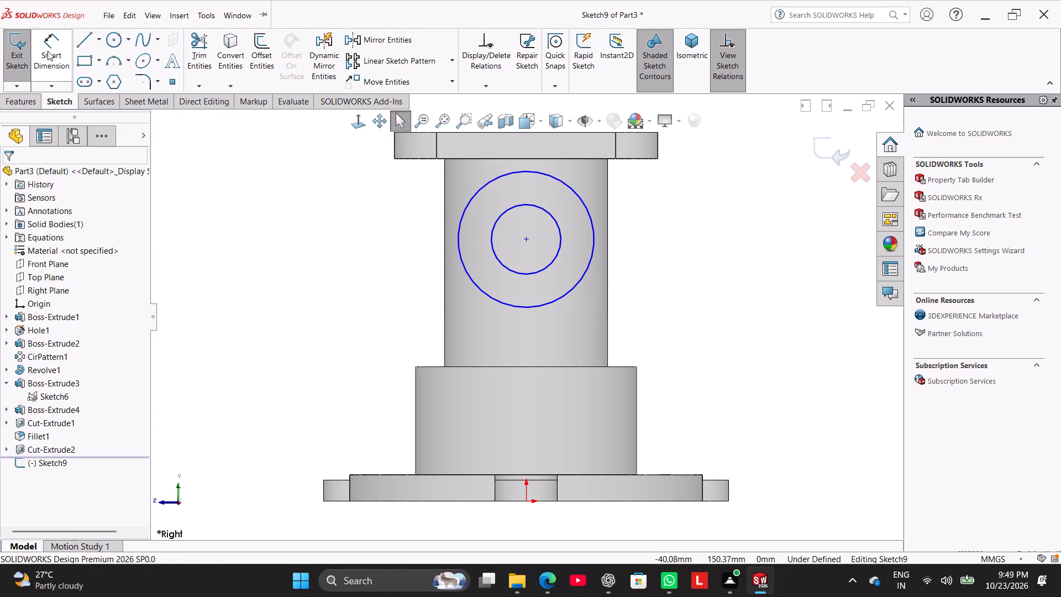
# Dimension the outer circle's diameter as 32+6+6 mm and the inner circle's diameter as 32 mm.
pyautogui.click(48, 51)
pyautogui.click(577, 196)
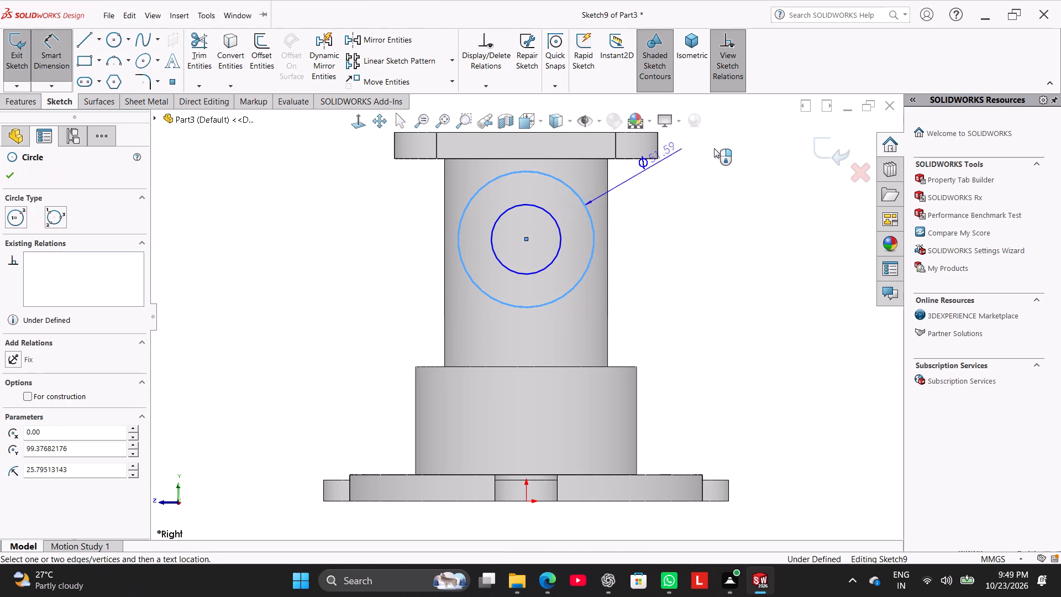
pyautogui.click(716, 142)
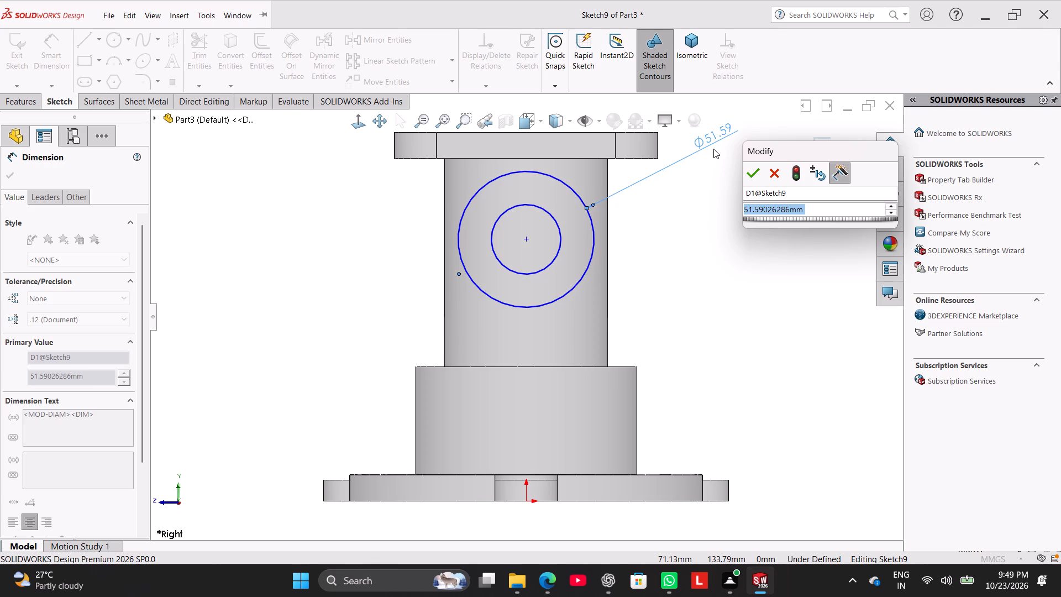
pyautogui.write('32')
pyautogui.write('+6+6')
pyautogui.press('Return')
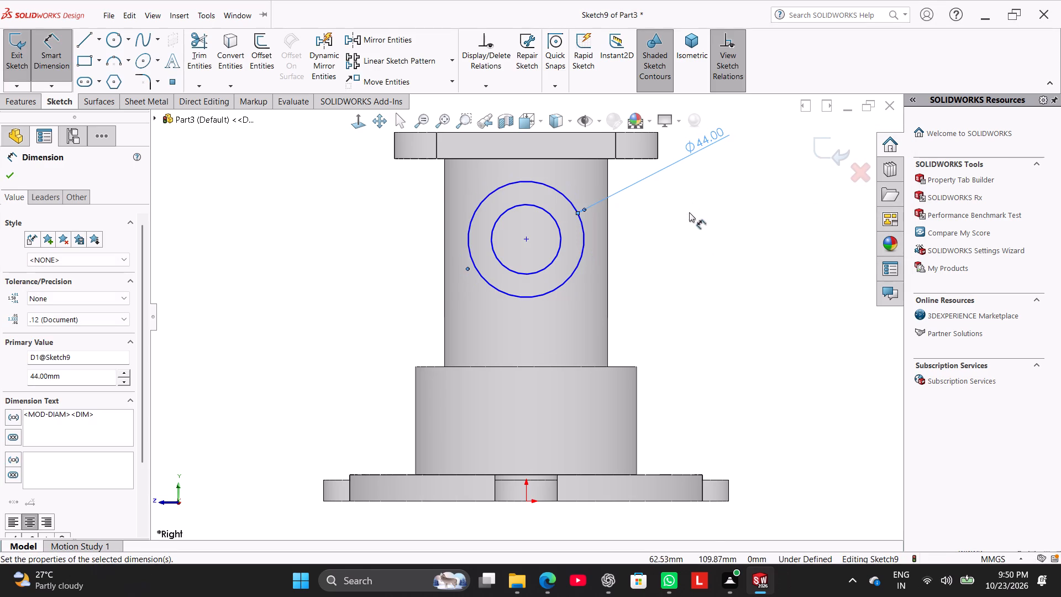
pyautogui.click(558, 237)
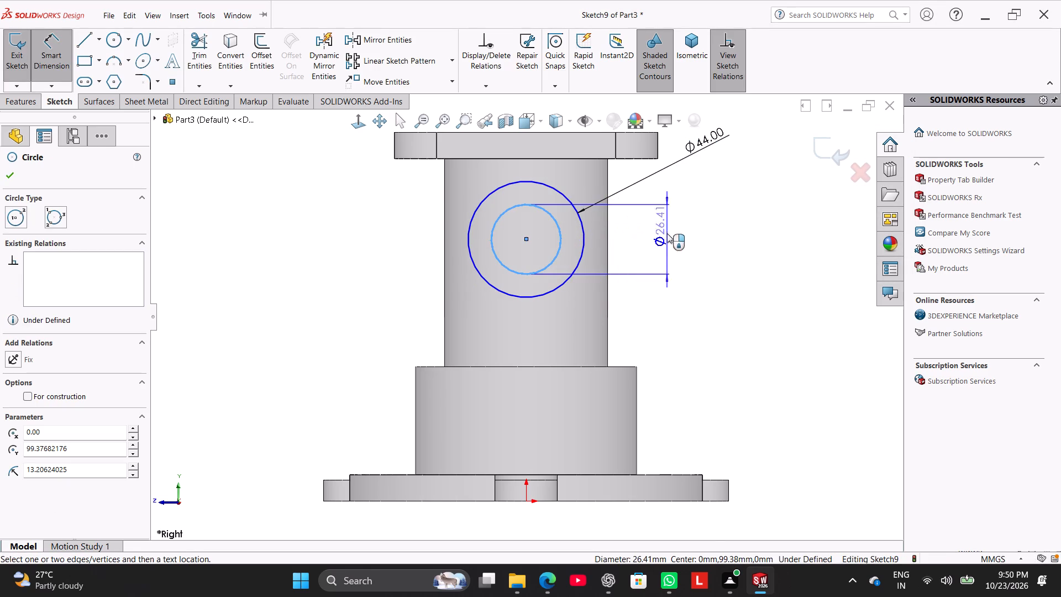
pyautogui.click(655, 305)
pyautogui.press('3')
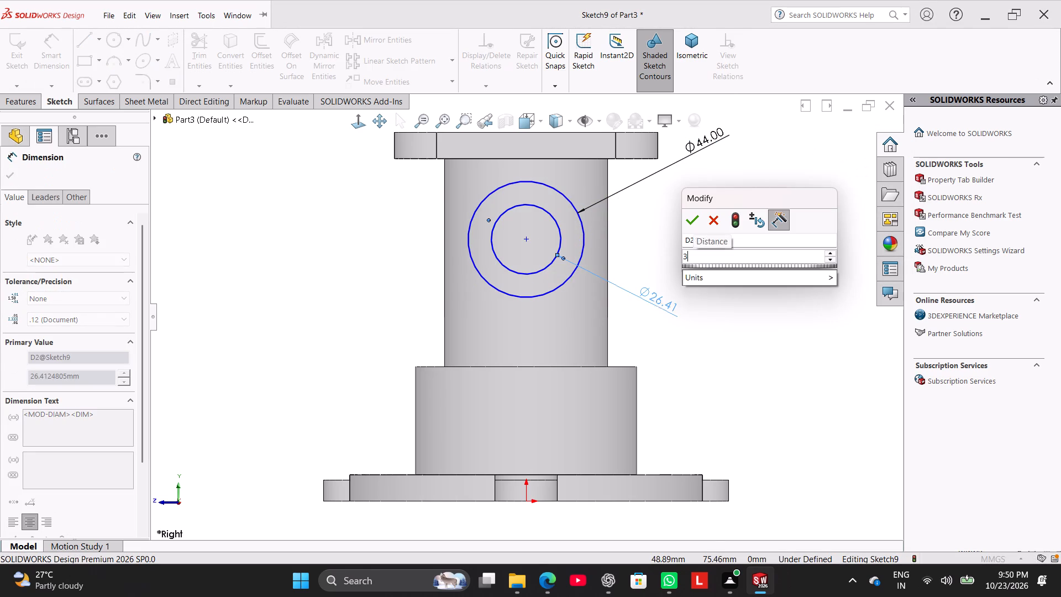
pyautogui.press('2')
pyautogui.press('Return')
pyautogui.rightClick(675, 253)
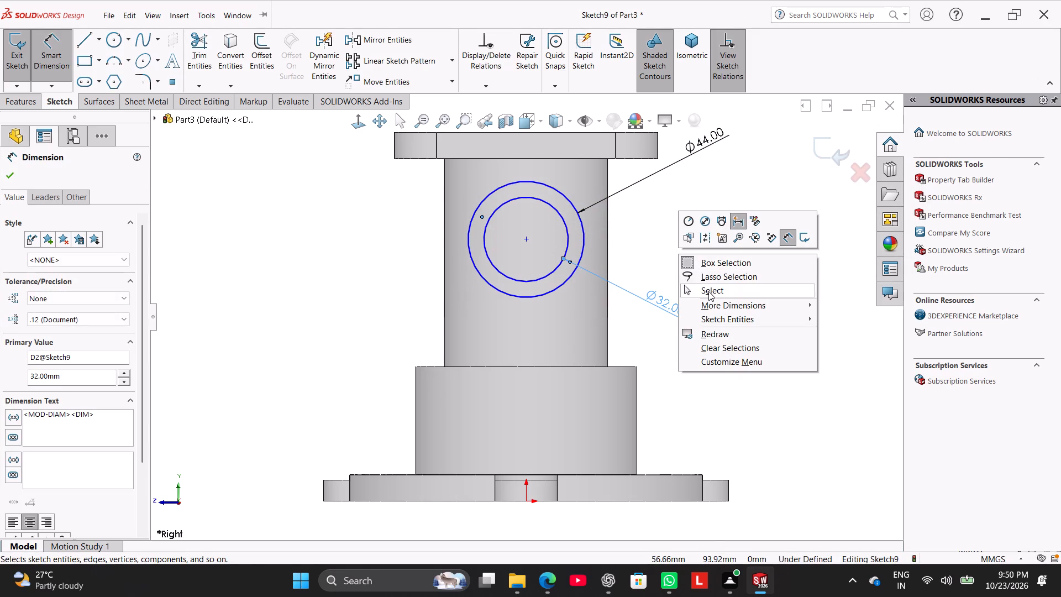
pyautogui.click(708, 291)
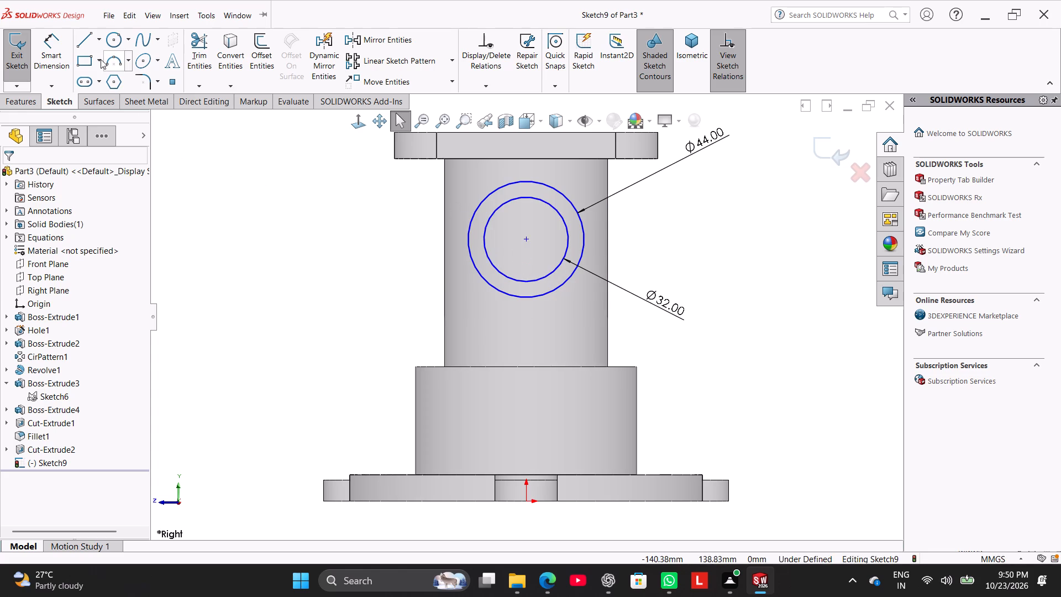
# Draw a vertical centerline from the circles' common centre down to the origin.
pyautogui.click(99, 45)
pyautogui.click(110, 71)
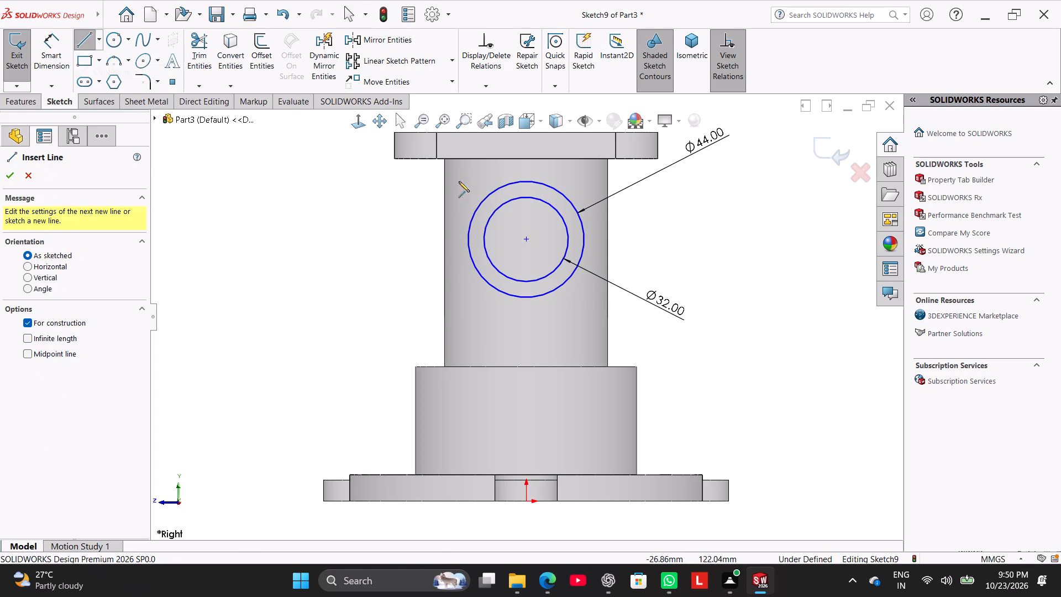
pyautogui.click(527, 242)
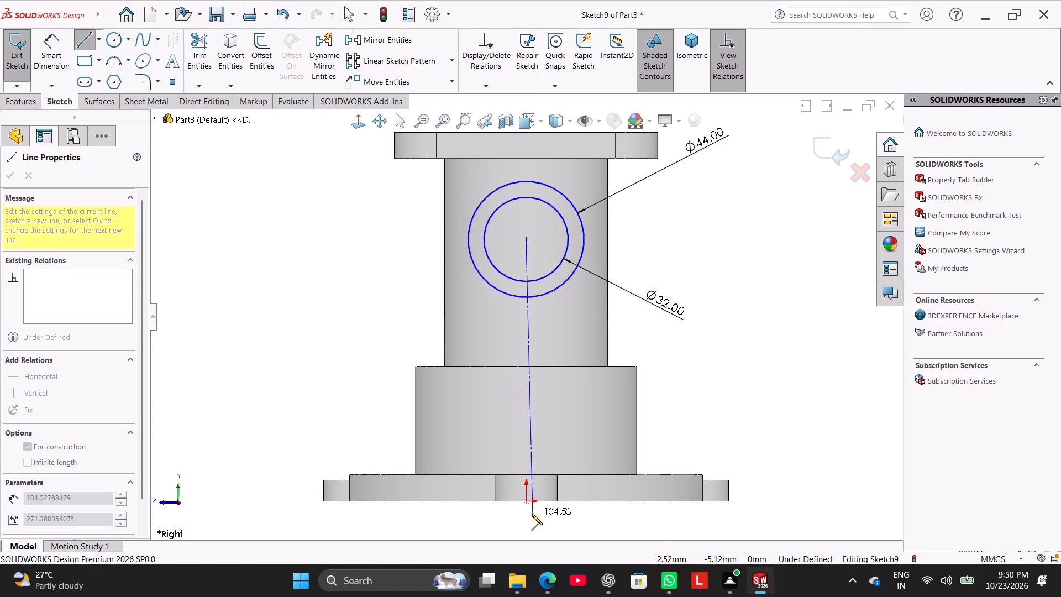
pyautogui.click(526, 499)
pyautogui.rightClick(348, 392)
pyautogui.click(370, 400)
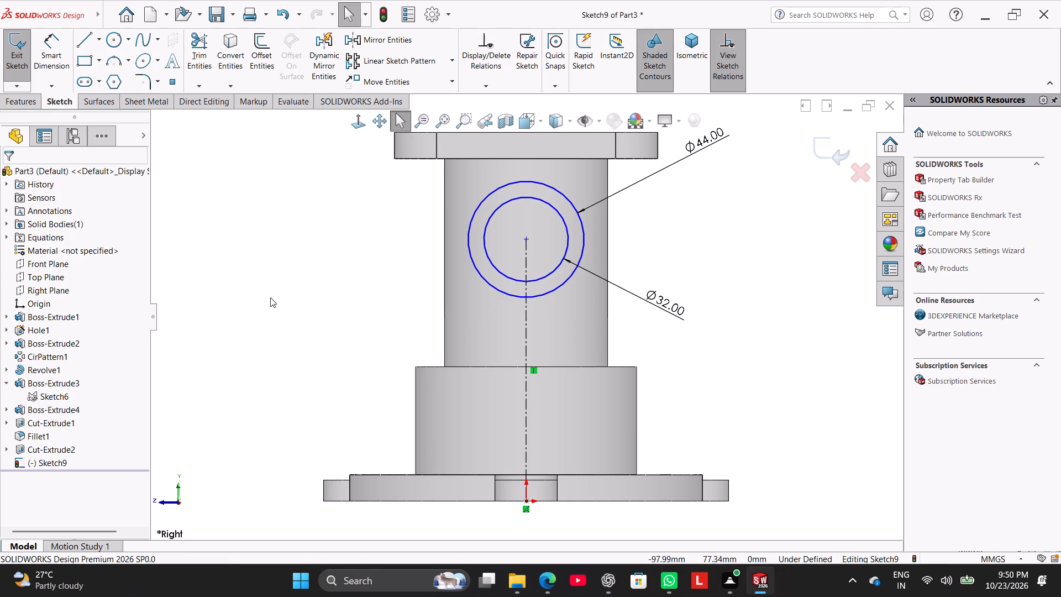
pyautogui.click(300, 286)
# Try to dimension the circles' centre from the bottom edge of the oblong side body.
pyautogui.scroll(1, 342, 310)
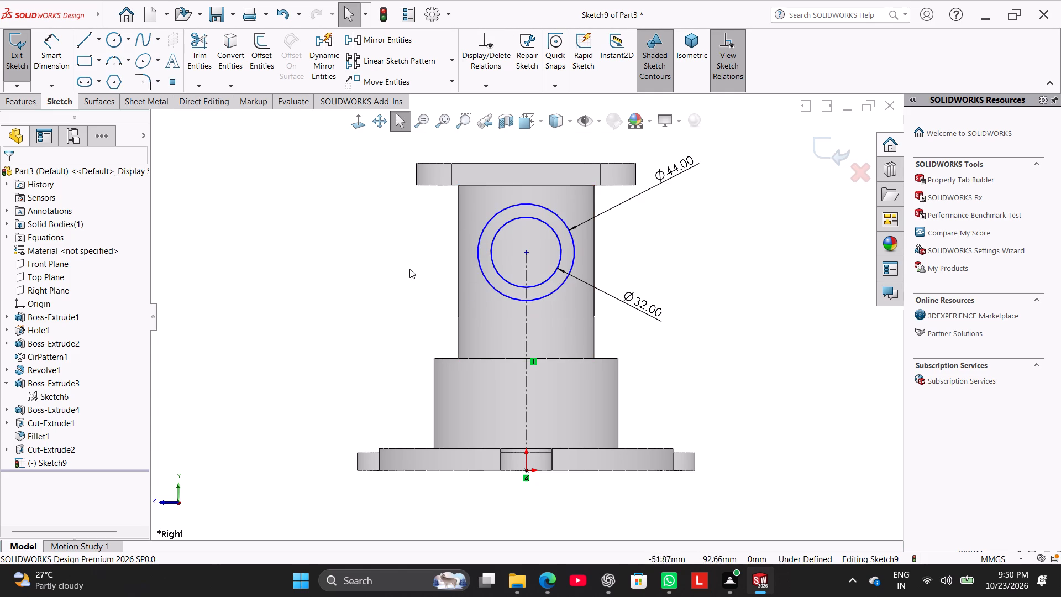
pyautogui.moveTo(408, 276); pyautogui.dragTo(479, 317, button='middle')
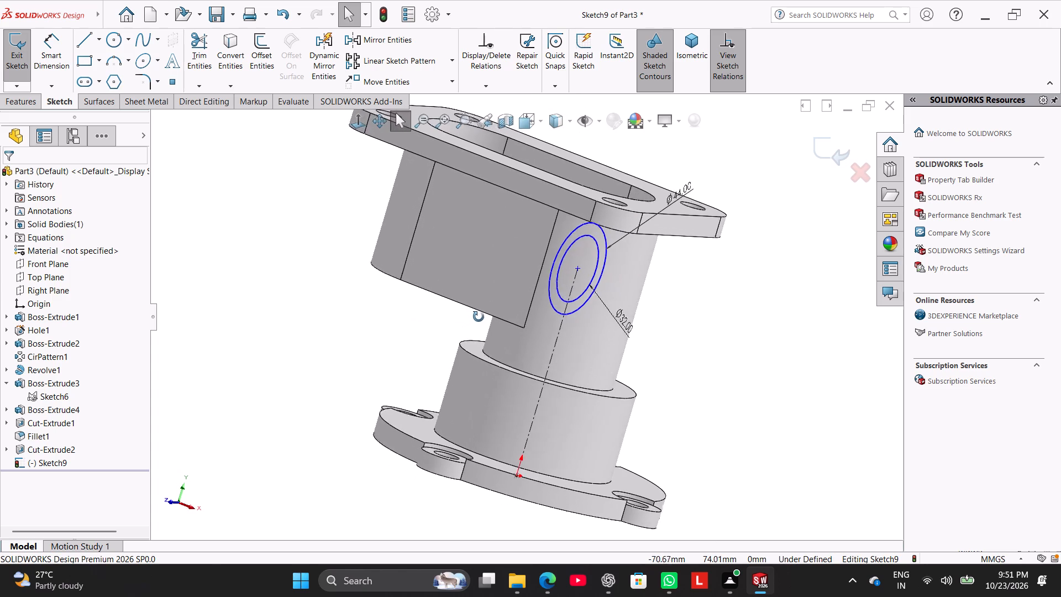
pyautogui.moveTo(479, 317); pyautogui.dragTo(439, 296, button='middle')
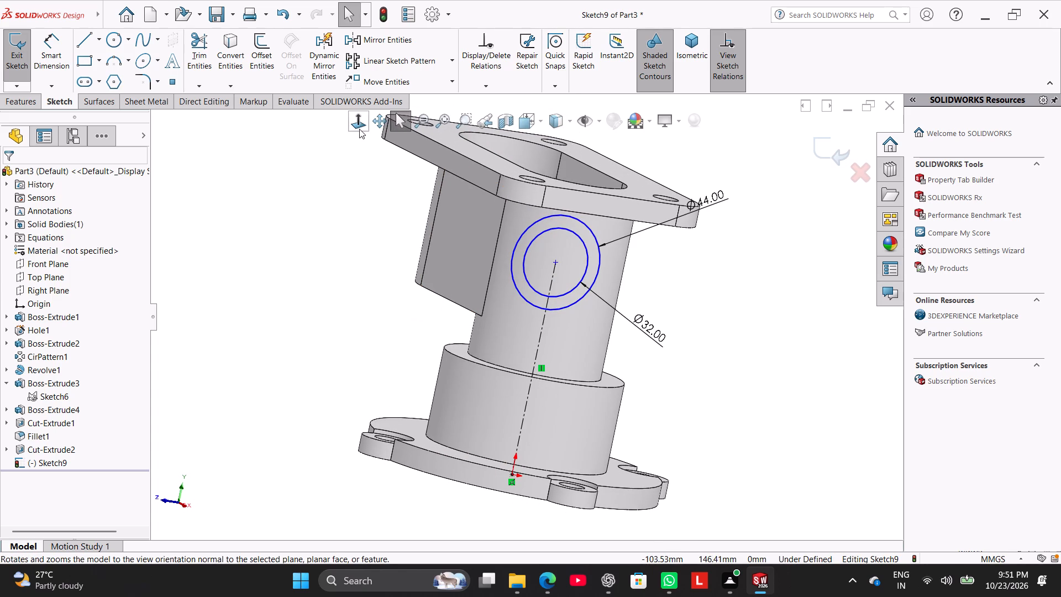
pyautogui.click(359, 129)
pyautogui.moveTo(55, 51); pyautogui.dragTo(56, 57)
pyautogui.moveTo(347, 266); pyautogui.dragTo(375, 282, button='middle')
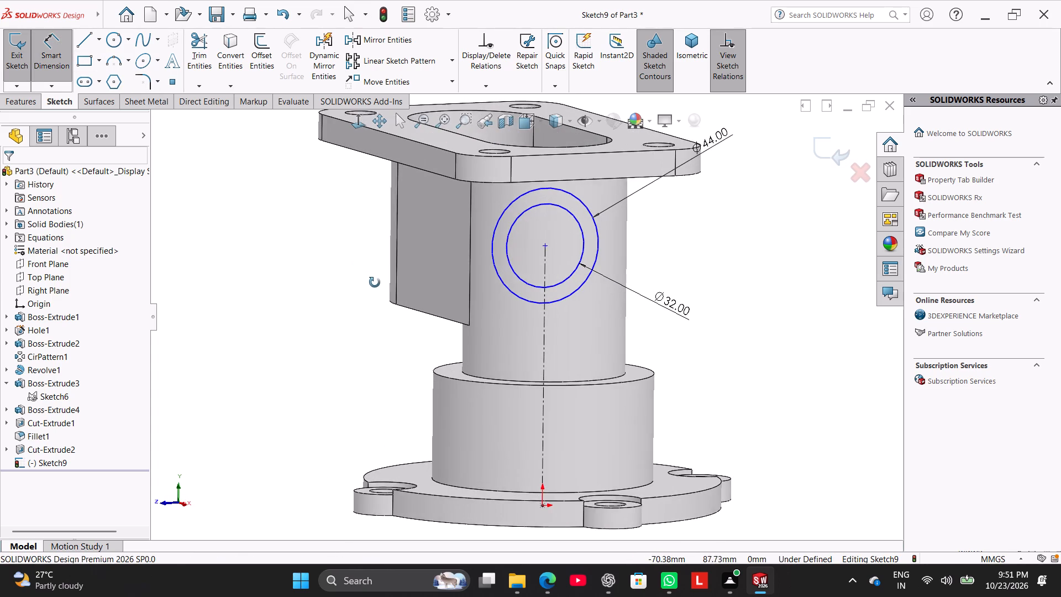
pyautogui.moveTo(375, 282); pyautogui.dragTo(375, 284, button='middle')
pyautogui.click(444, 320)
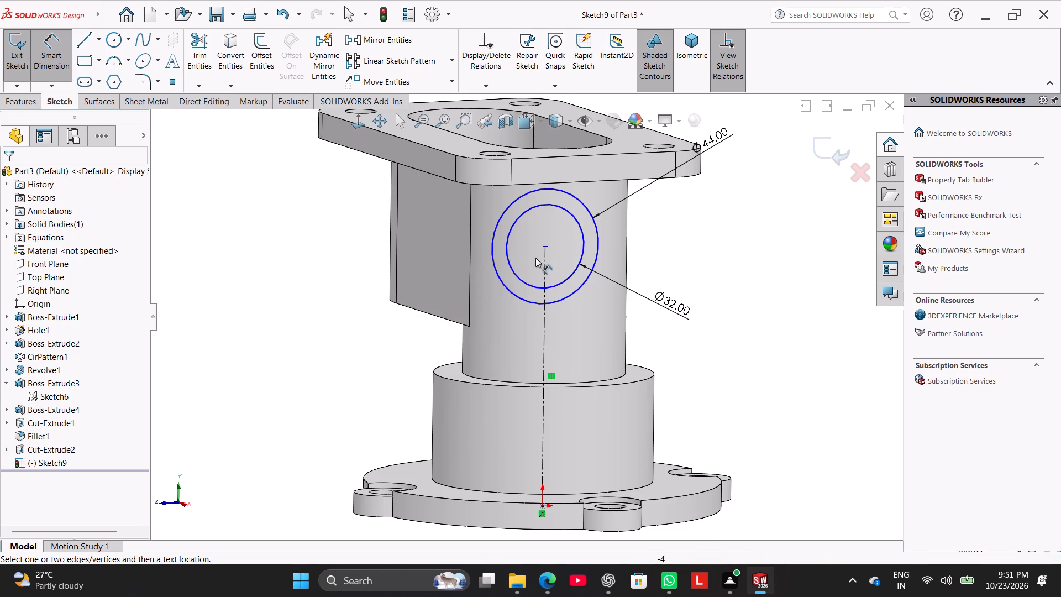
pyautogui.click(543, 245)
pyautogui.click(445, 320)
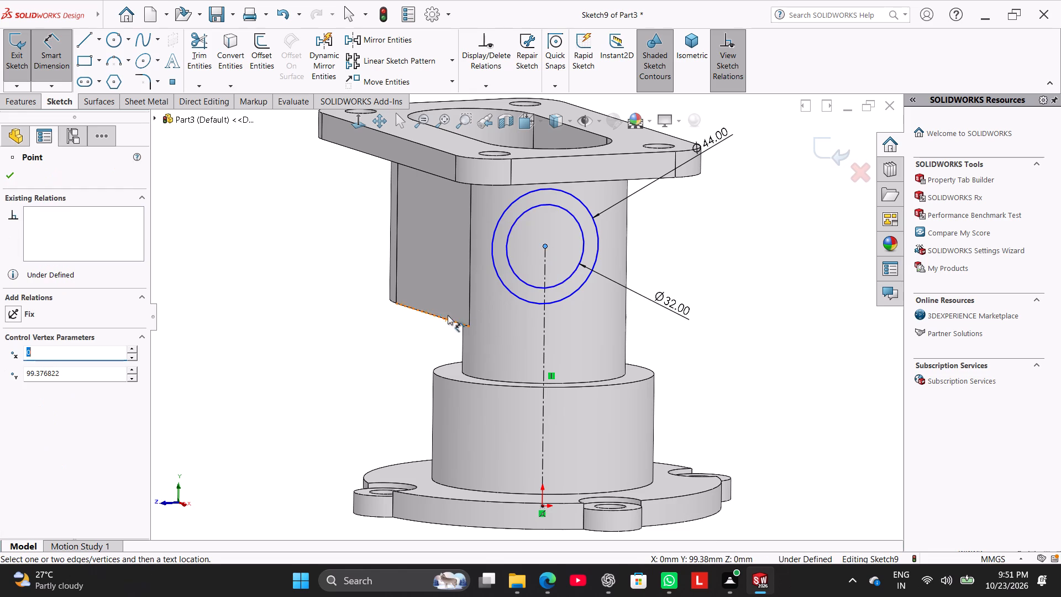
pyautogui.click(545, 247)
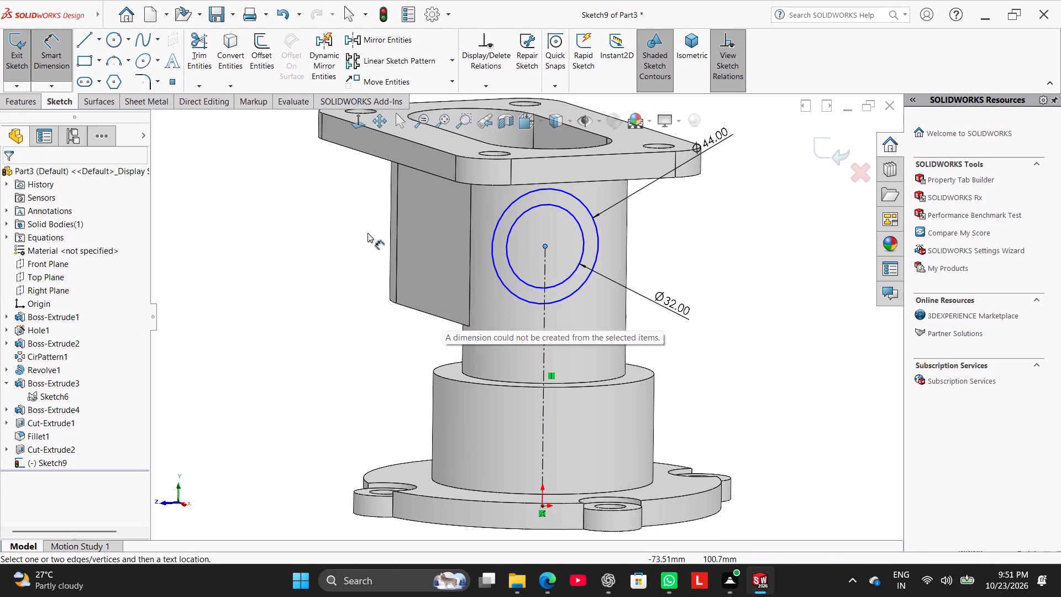
# Dimension the circles' centre 64-20 mm below the top edge of the upper flange.
pyautogui.click(360, 125)
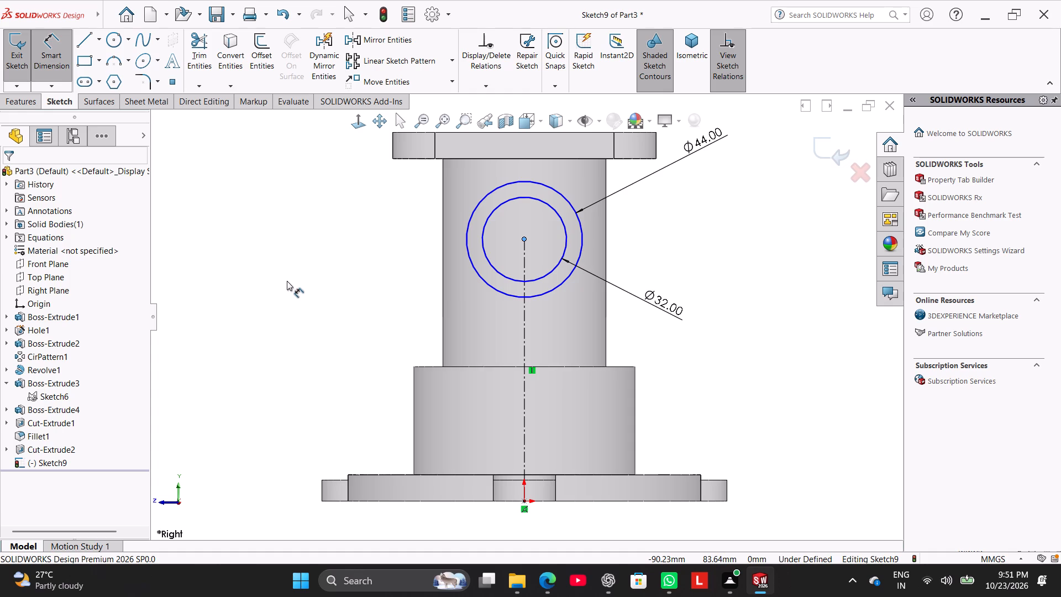
pyautogui.moveTo(312, 360); pyautogui.dragTo(375, 374, button='middle')
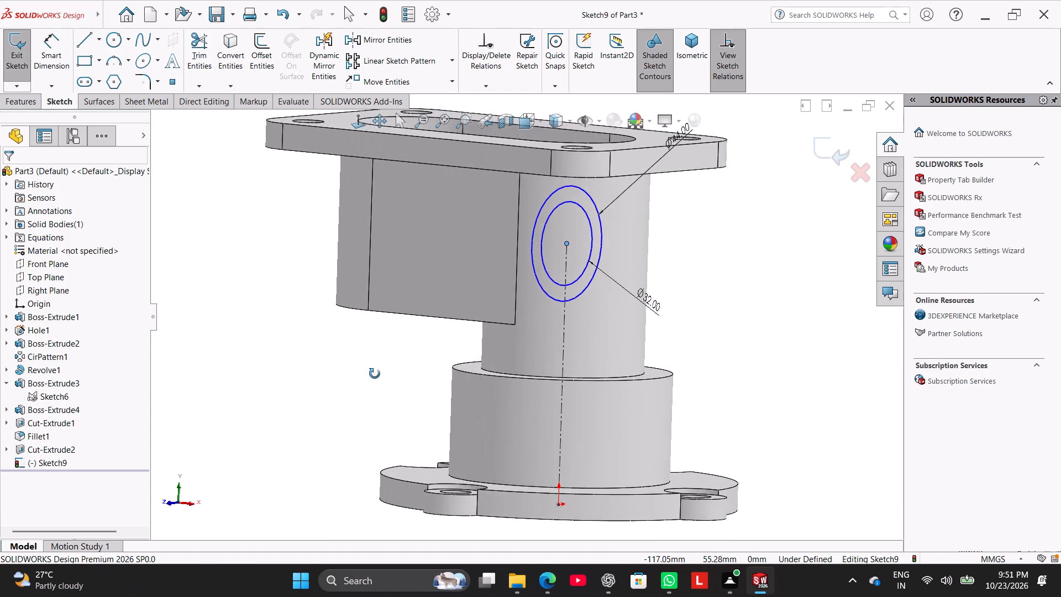
pyautogui.moveTo(375, 374); pyautogui.dragTo(368, 376, button='middle')
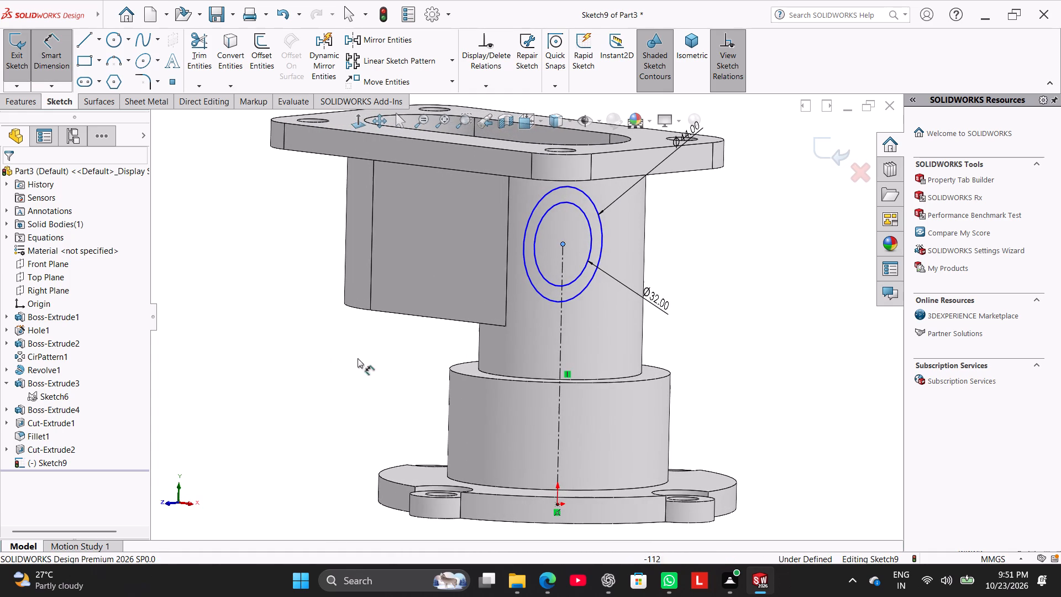
pyautogui.click(351, 124)
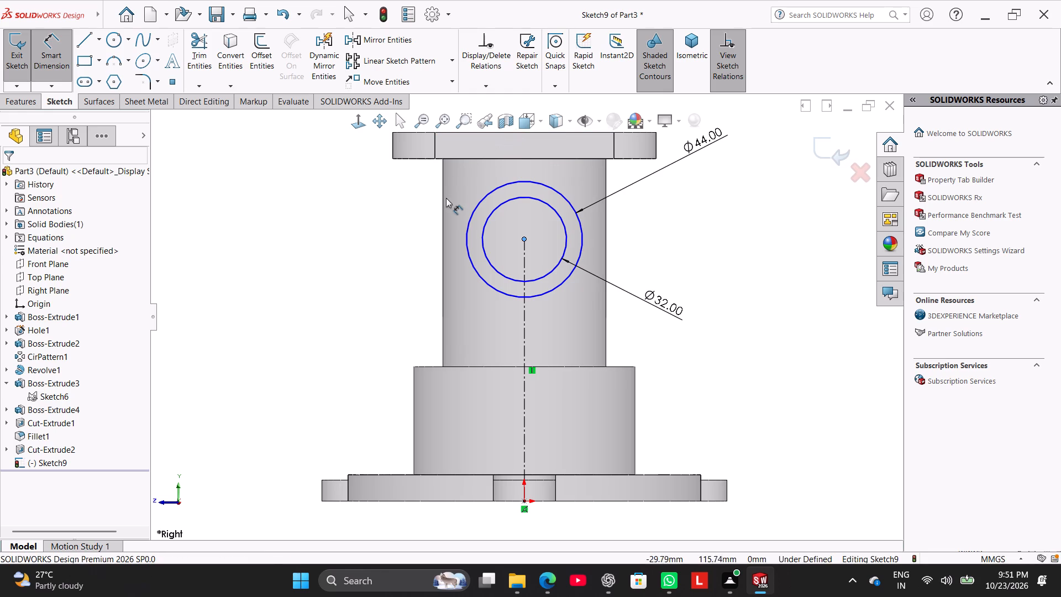
pyautogui.scroll(2, 449, 203)
pyautogui.click(503, 189)
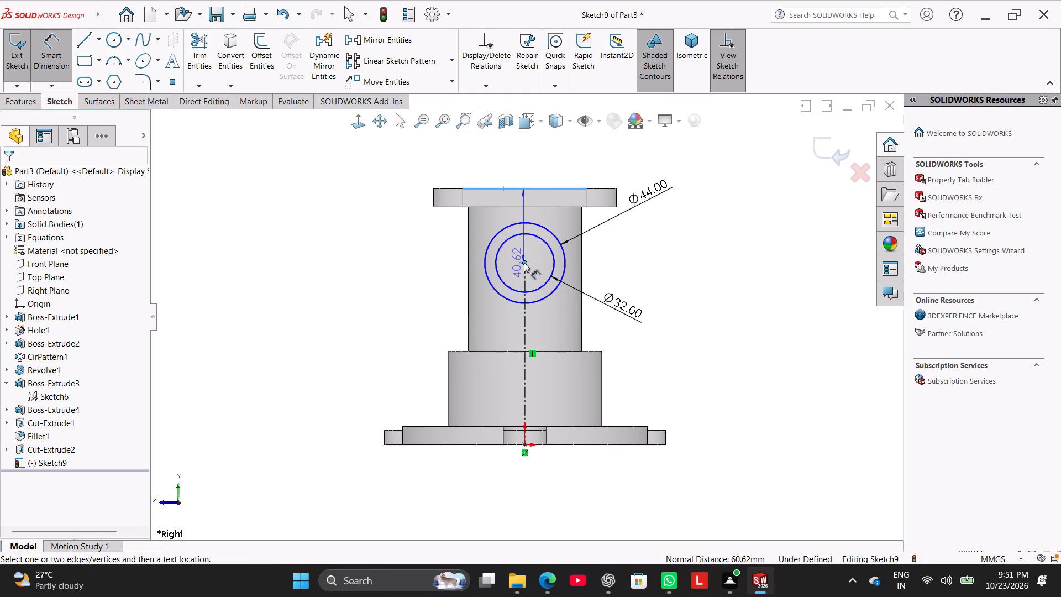
pyautogui.click(400, 229)
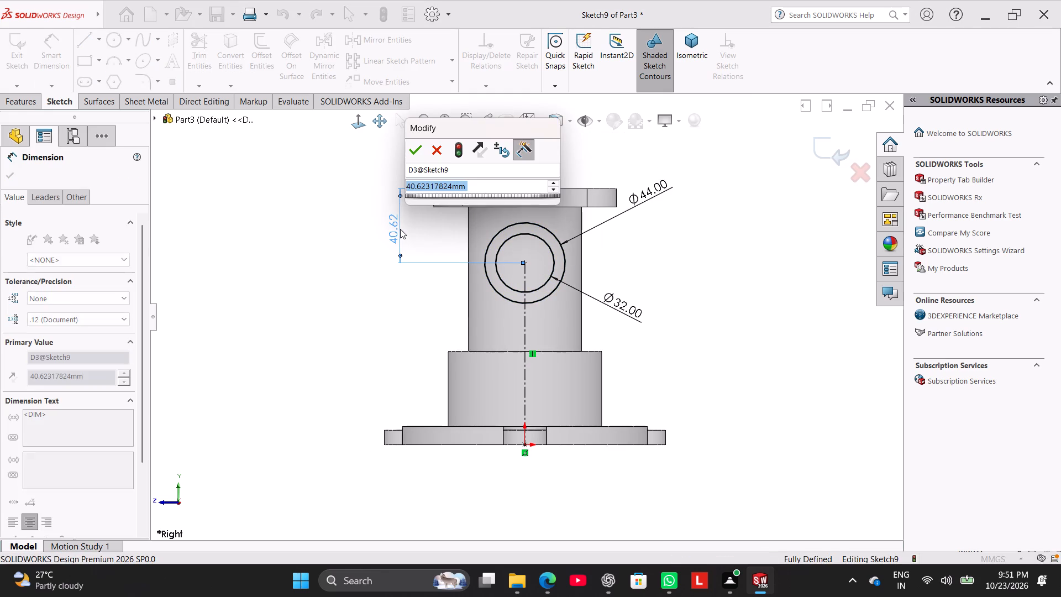
pyautogui.write('64-20')
pyautogui.press('Return')
pyautogui.rightClick(330, 311)
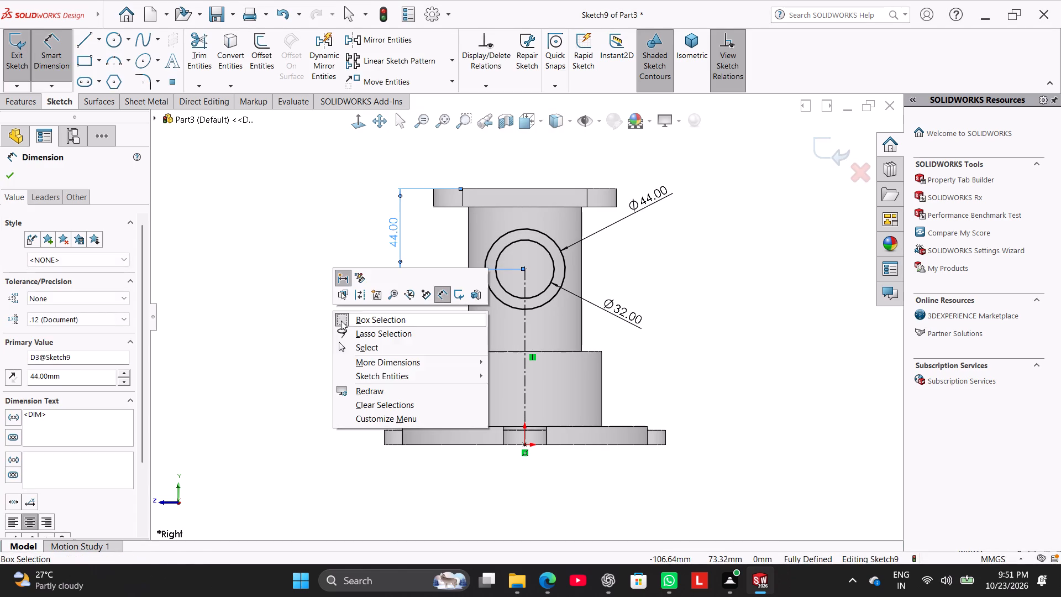
pyautogui.click(358, 346)
pyautogui.moveTo(308, 316); pyautogui.dragTo(351, 333, button='middle')
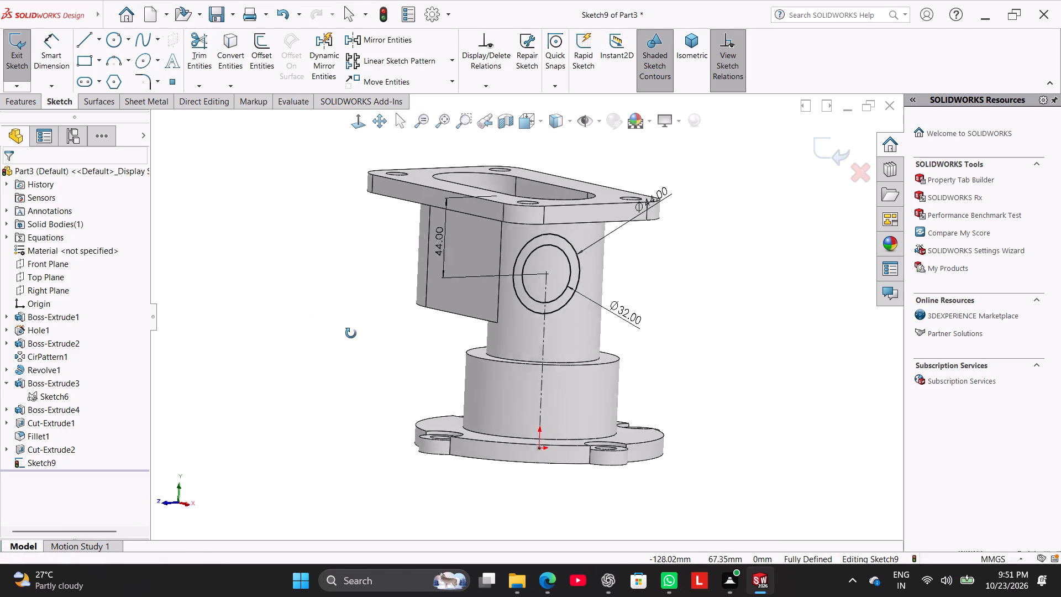
pyautogui.moveTo(351, 333); pyautogui.dragTo(349, 337, button='middle')
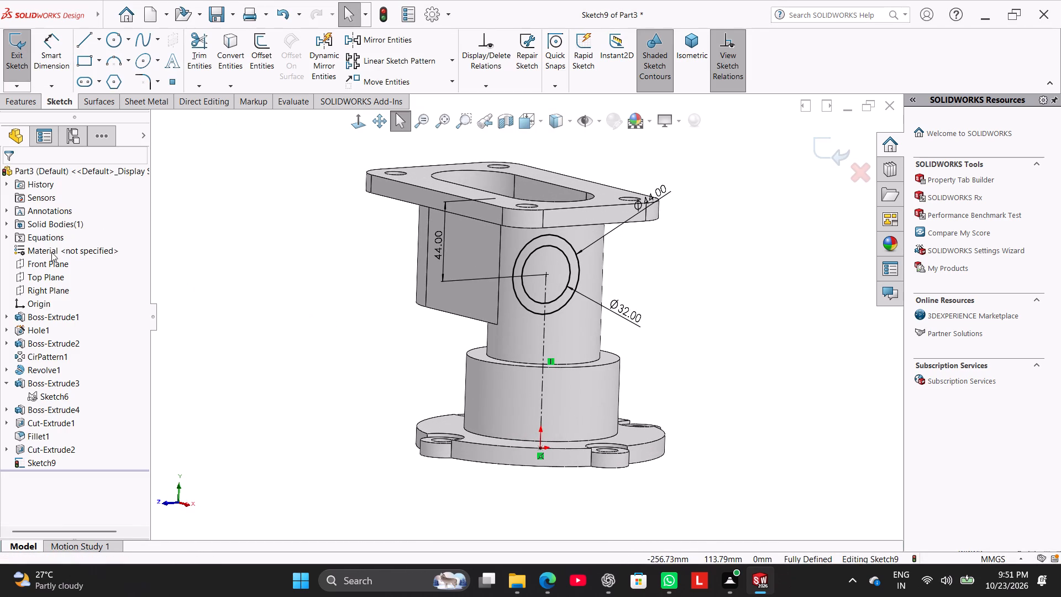
# Start a Boss-Extrude of the concentric-circle side port sketch from an offset equal to global variable A (50 mm).
pyautogui.click(31, 106)
pyautogui.click(30, 72)
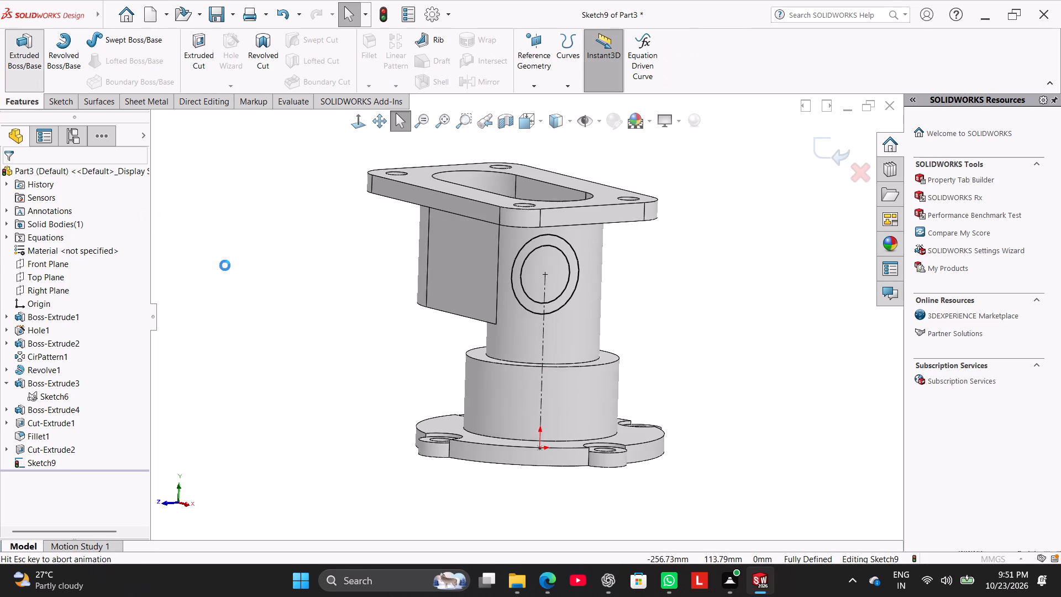
pyautogui.moveTo(273, 282); pyautogui.dragTo(360, 361, button='middle')
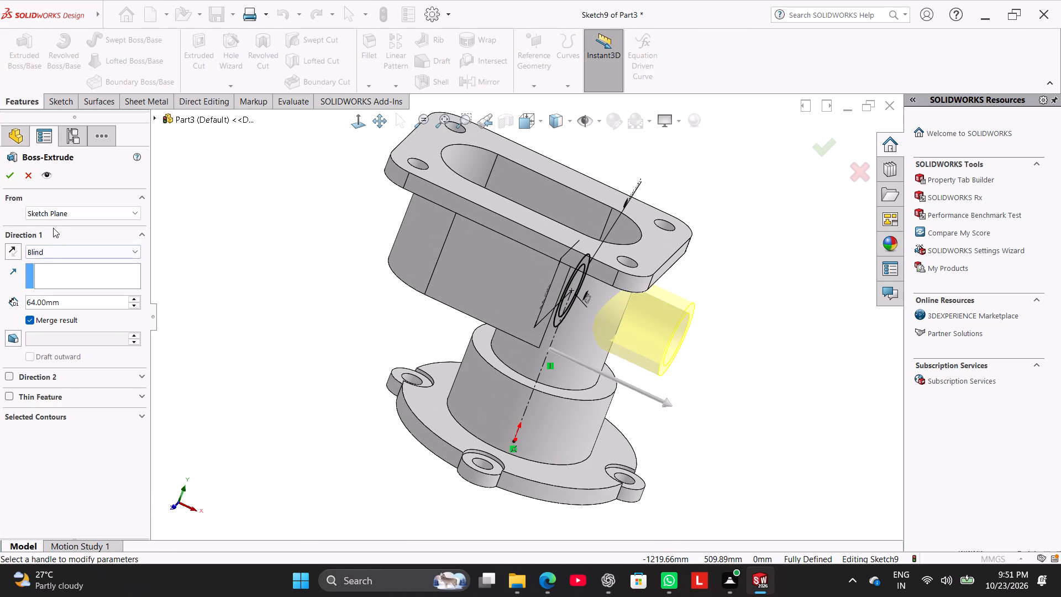
pyautogui.click(57, 213)
pyautogui.click(67, 250)
pyautogui.click(67, 236)
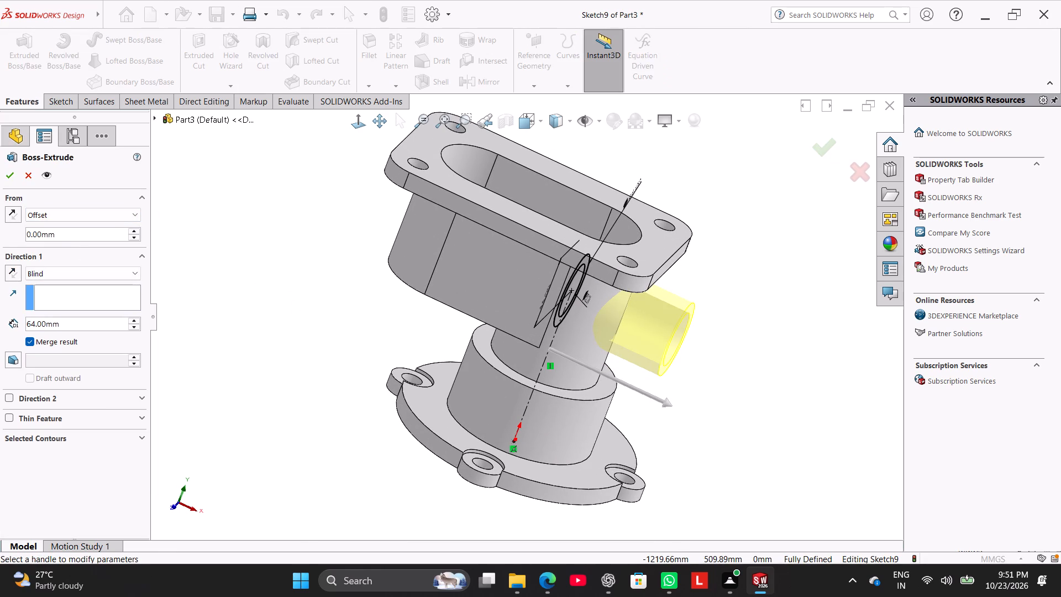
pyautogui.press('=')
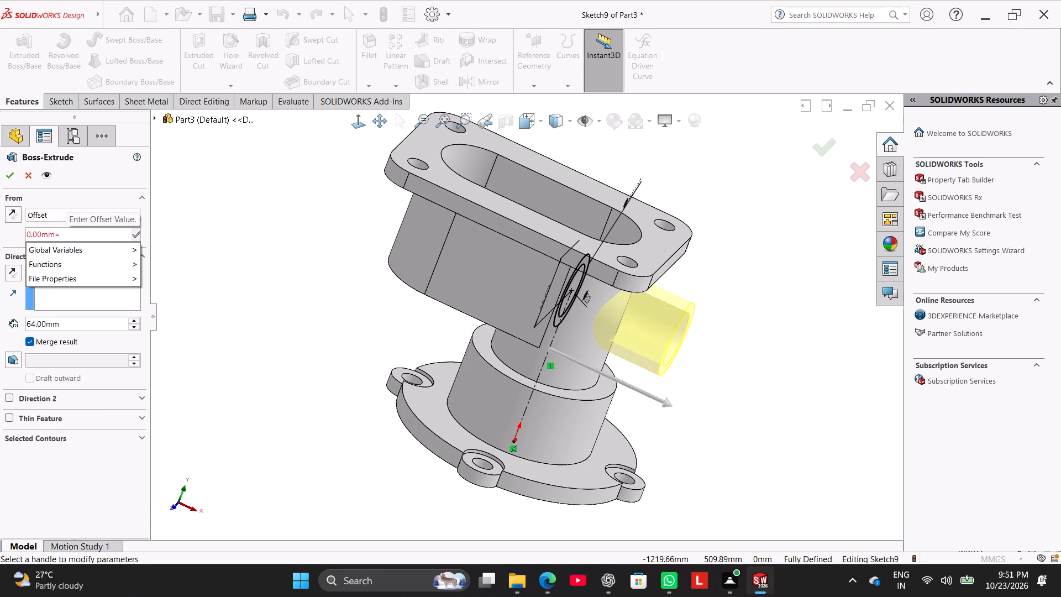
pyautogui.press('BackSpace')
pyautogui.press('BackSpace')
pyautogui.press('BackSpace')
pyautogui.press('BackSpace')
pyautogui.press('BackSpace')
pyautogui.press('BackSpace')
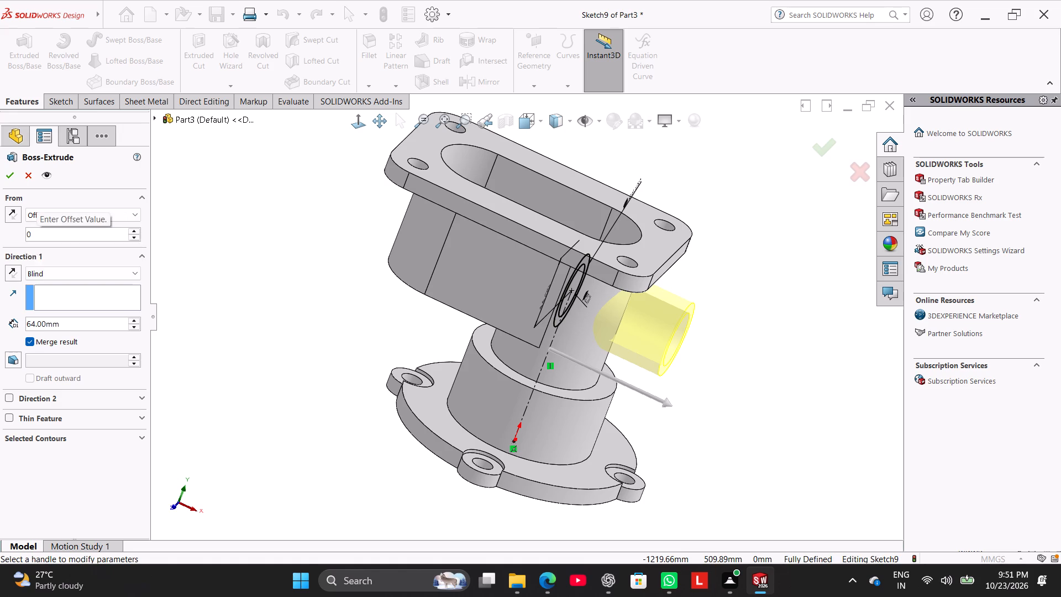
pyautogui.press('BackSpace')
pyautogui.press('=')
pyautogui.click(153, 249)
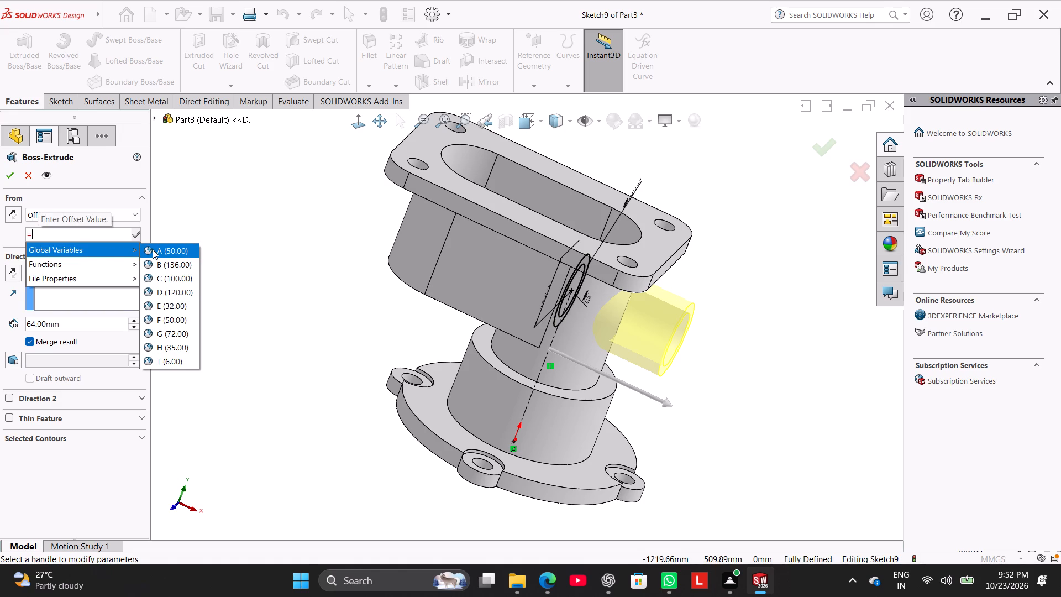
pyautogui.middleClick(238, 274)
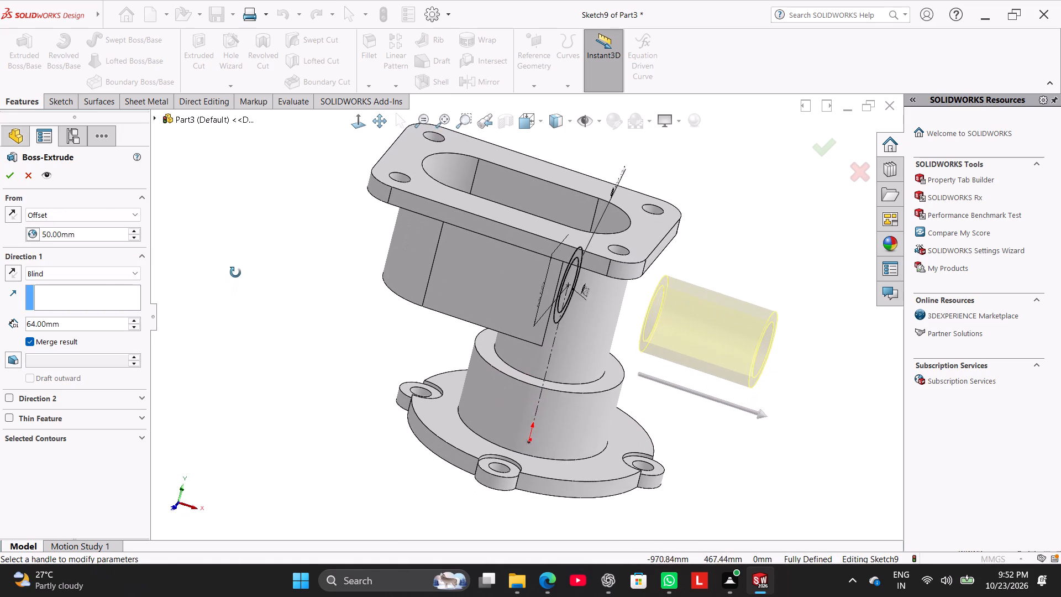
# Extrude the side port ring Up To Next in the reversed direction, back towards the cylindrical body.
pyautogui.click(100, 274)
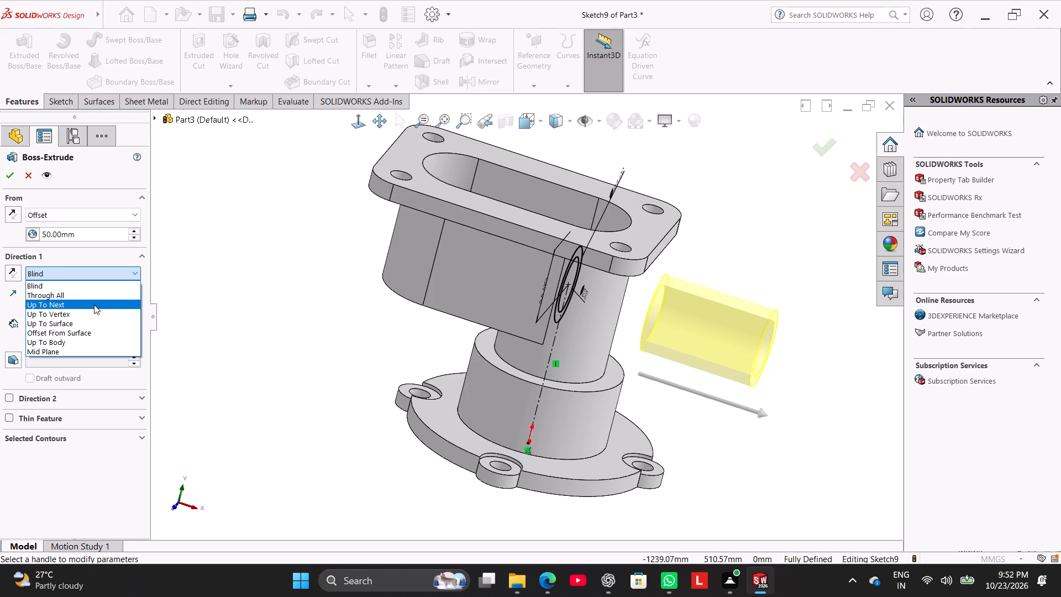
pyautogui.click(94, 305)
pyautogui.click(15, 274)
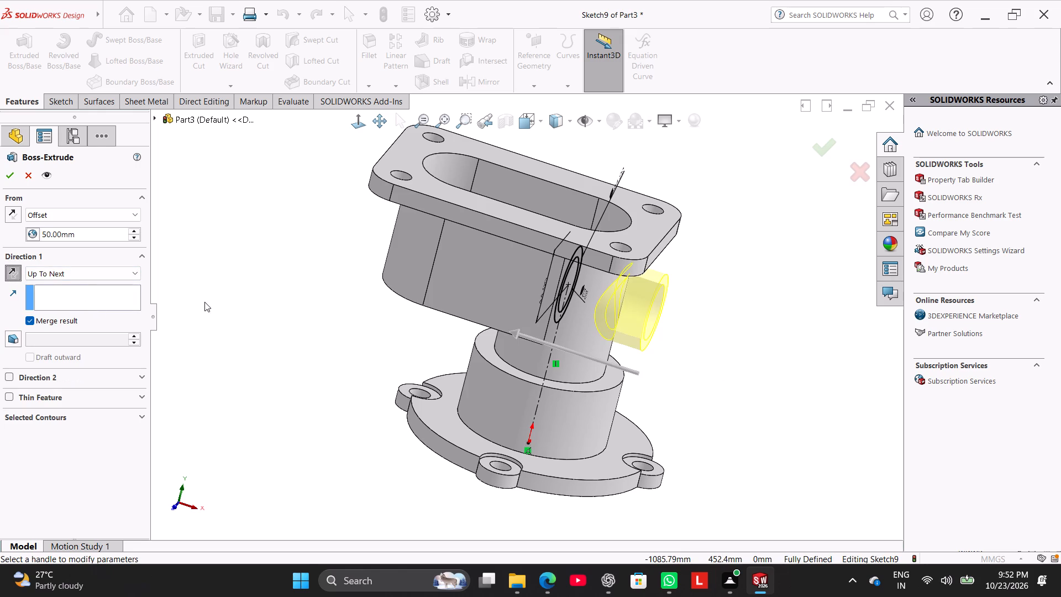
pyautogui.moveTo(204, 302); pyautogui.dragTo(148, 248, button='middle')
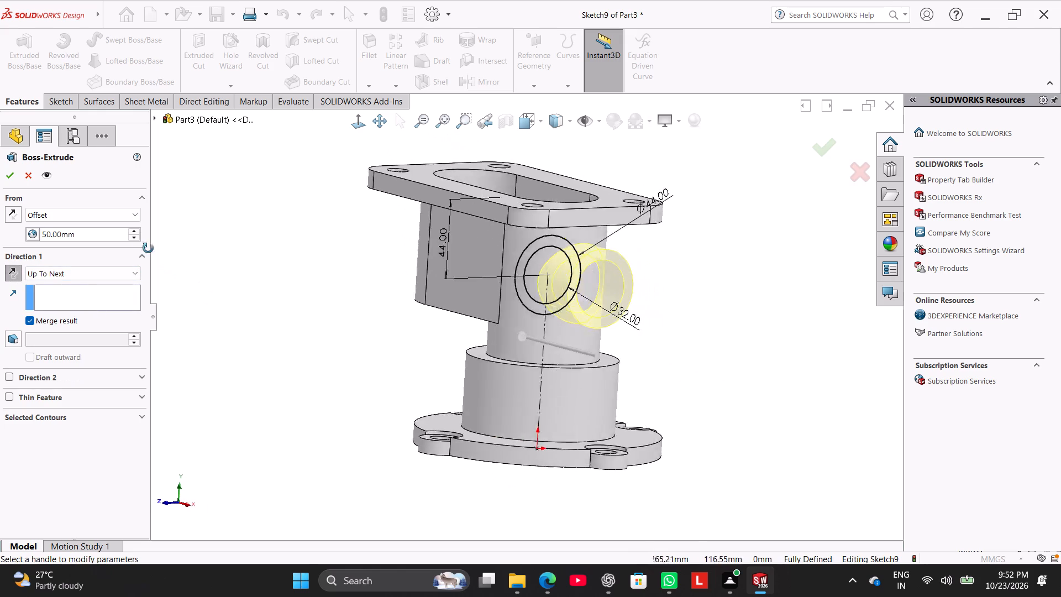
pyautogui.moveTo(148, 248); pyautogui.dragTo(215, 294, button='middle')
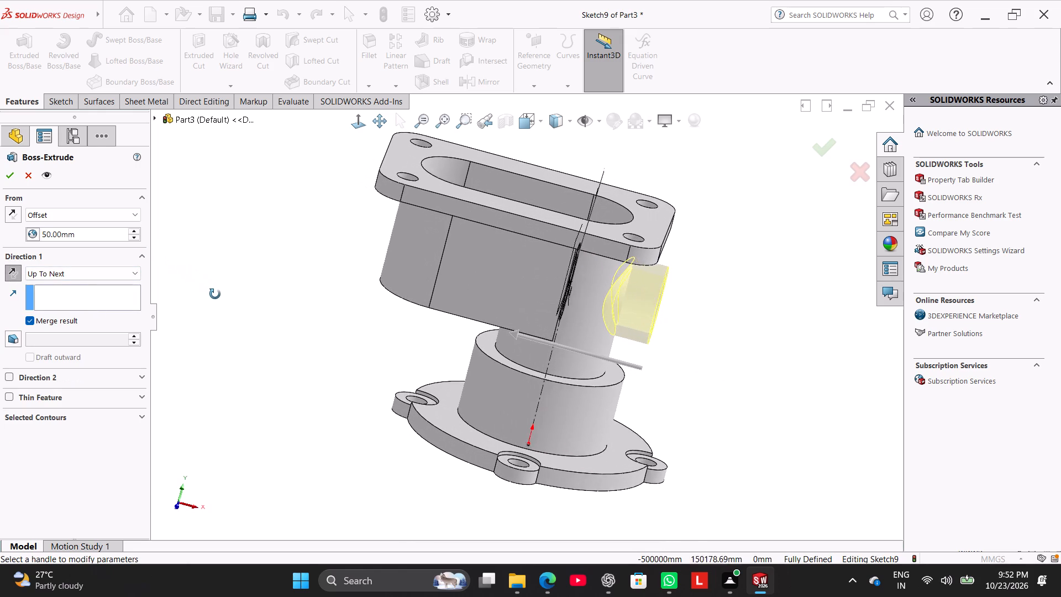
pyautogui.moveTo(215, 294); pyautogui.dragTo(219, 298, button='middle')
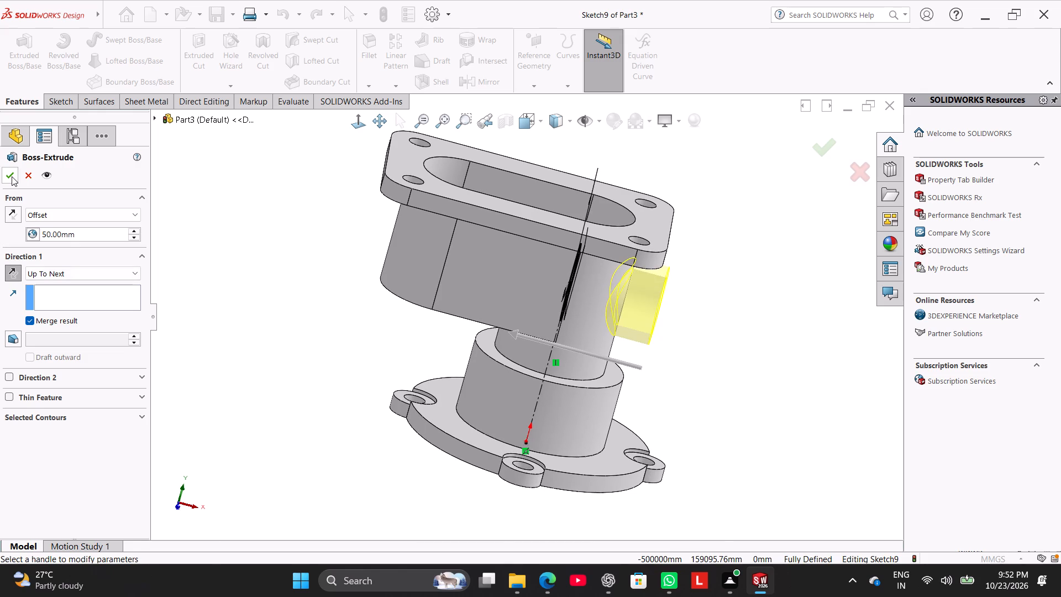
pyautogui.click(12, 176)
pyautogui.click(161, 244)
pyautogui.moveTo(255, 292); pyautogui.dragTo(223, 255, button='middle')
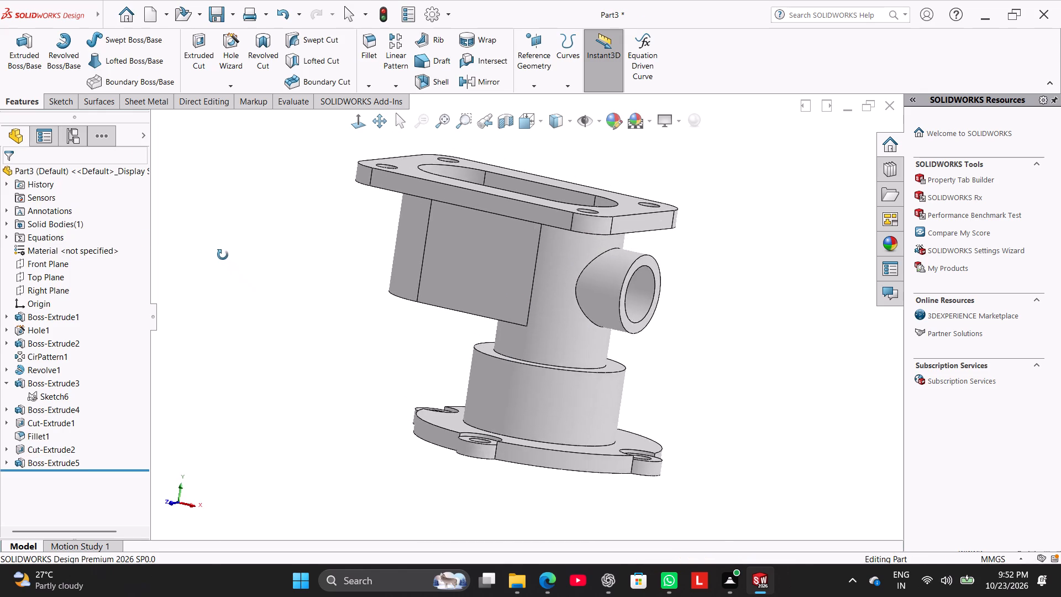
pyautogui.moveTo(223, 255); pyautogui.dragTo(213, 257, button='middle')
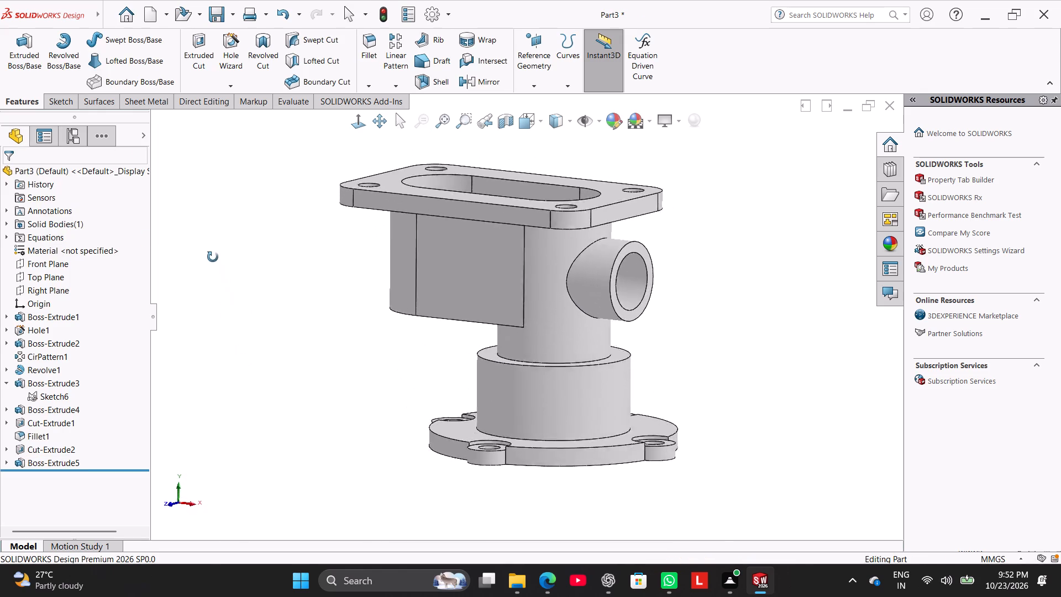
pyautogui.moveTo(213, 257); pyautogui.dragTo(195, 334, button='middle')
pyautogui.moveTo(206, 343); pyautogui.dragTo(281, 271, button='right')
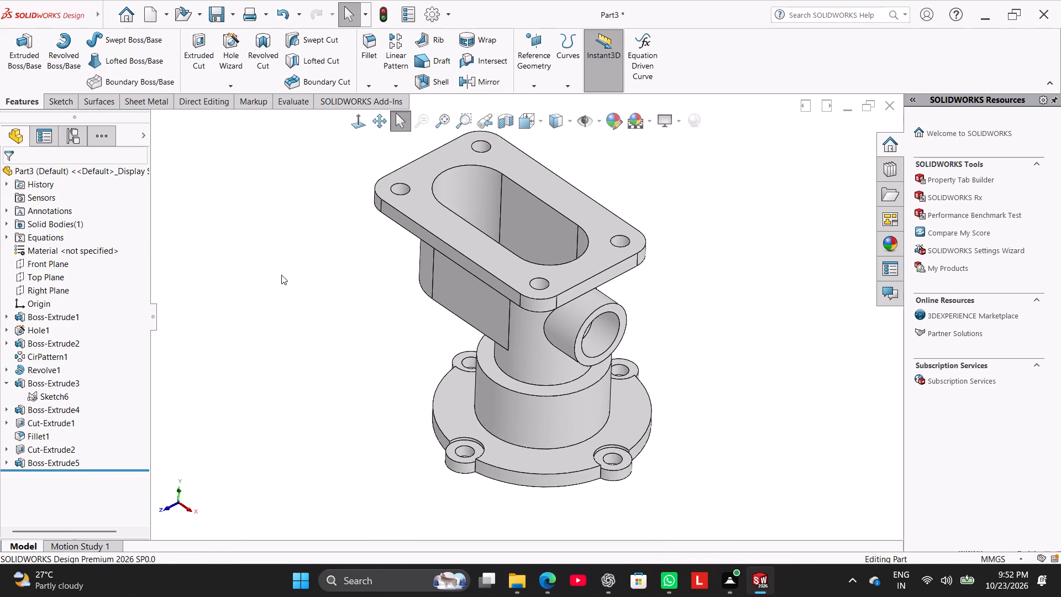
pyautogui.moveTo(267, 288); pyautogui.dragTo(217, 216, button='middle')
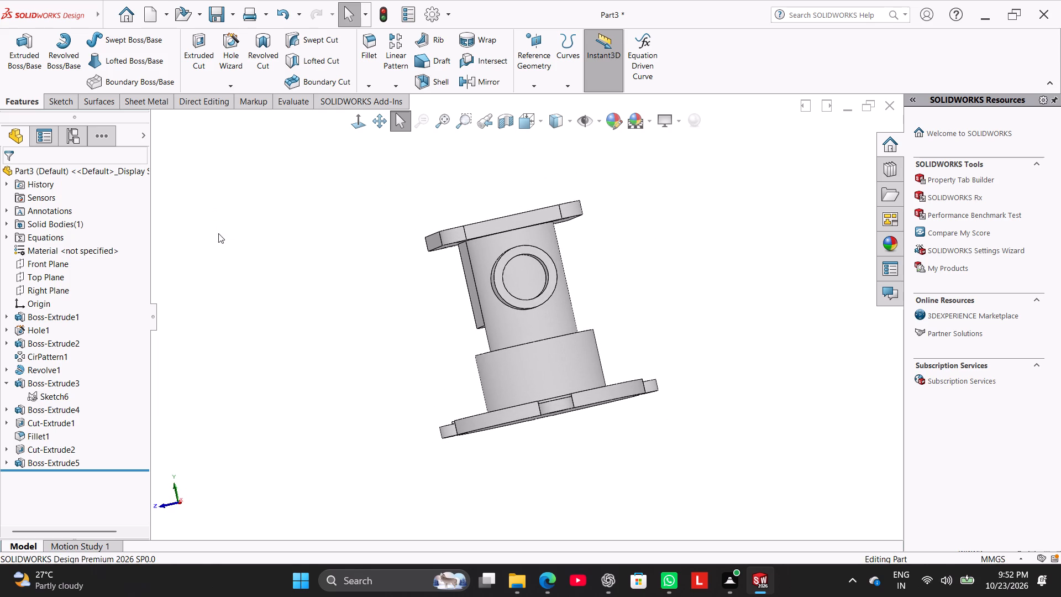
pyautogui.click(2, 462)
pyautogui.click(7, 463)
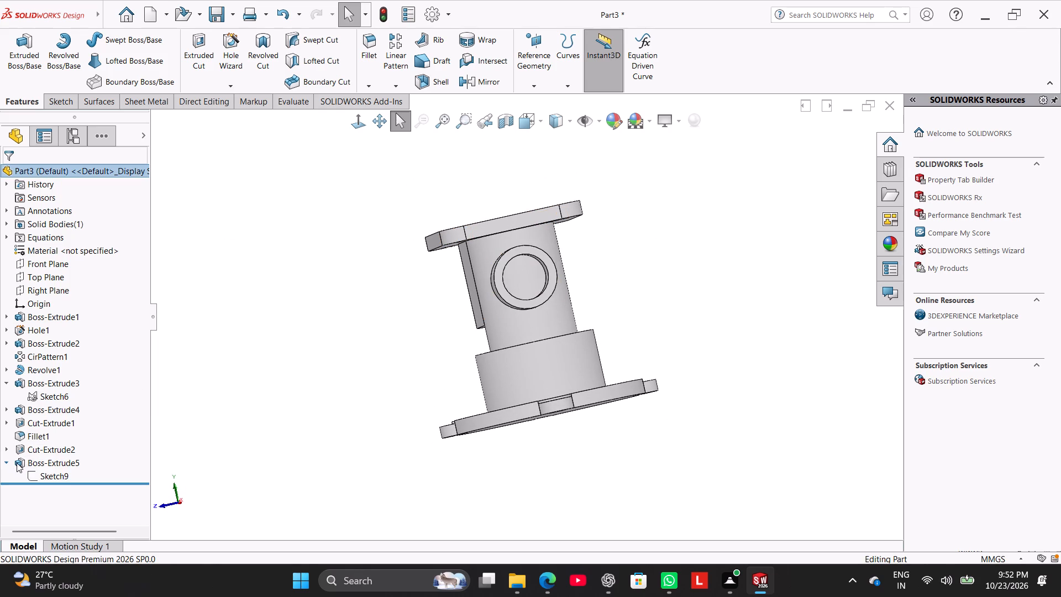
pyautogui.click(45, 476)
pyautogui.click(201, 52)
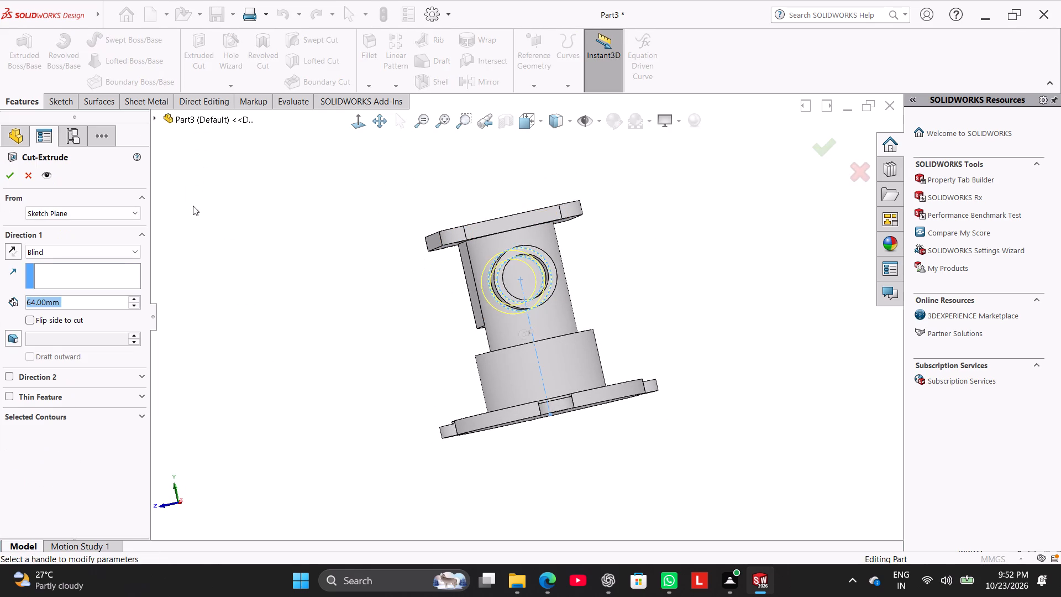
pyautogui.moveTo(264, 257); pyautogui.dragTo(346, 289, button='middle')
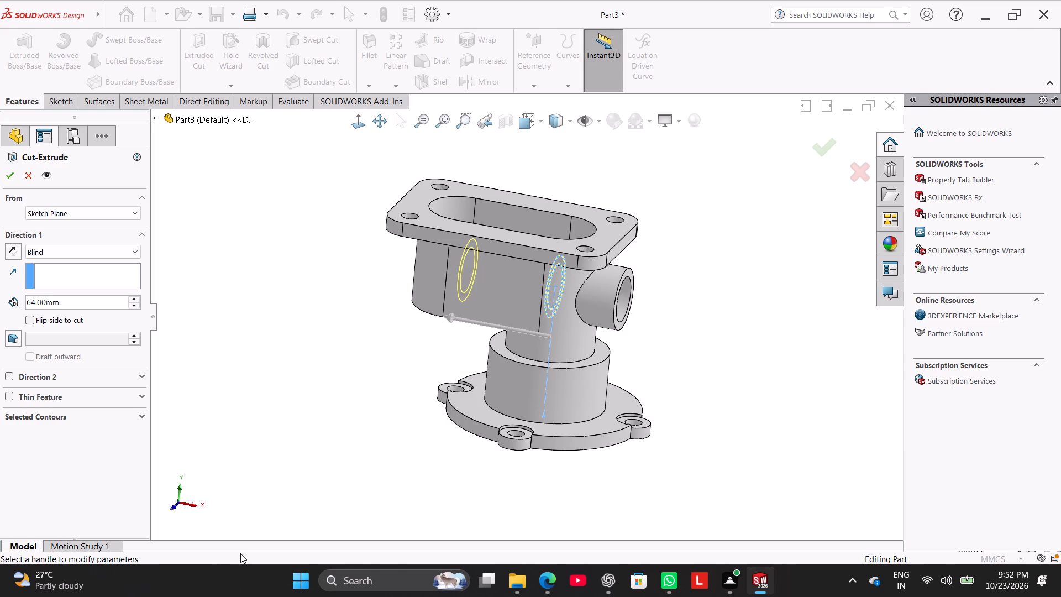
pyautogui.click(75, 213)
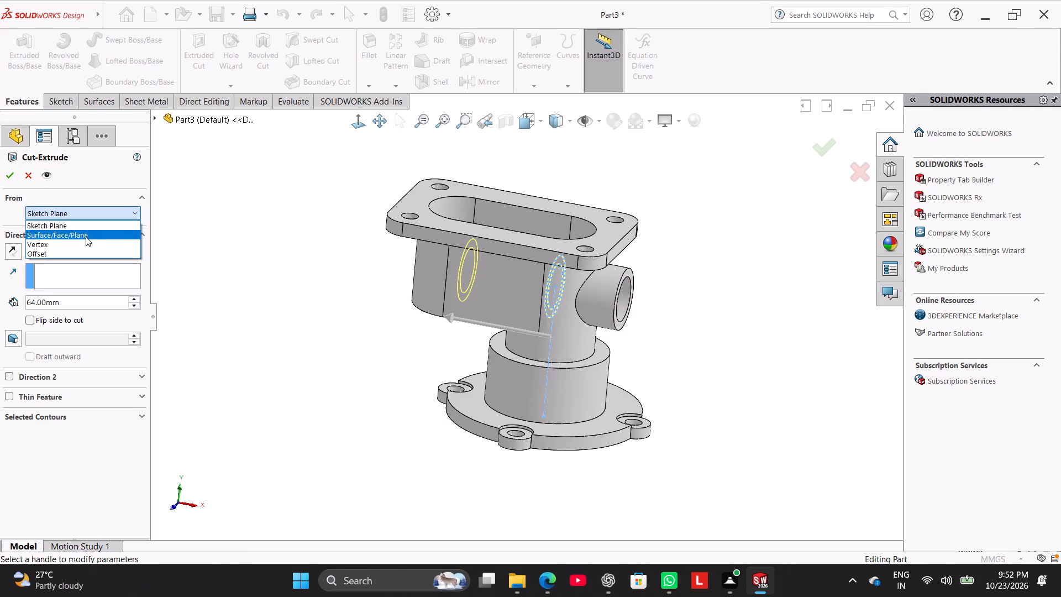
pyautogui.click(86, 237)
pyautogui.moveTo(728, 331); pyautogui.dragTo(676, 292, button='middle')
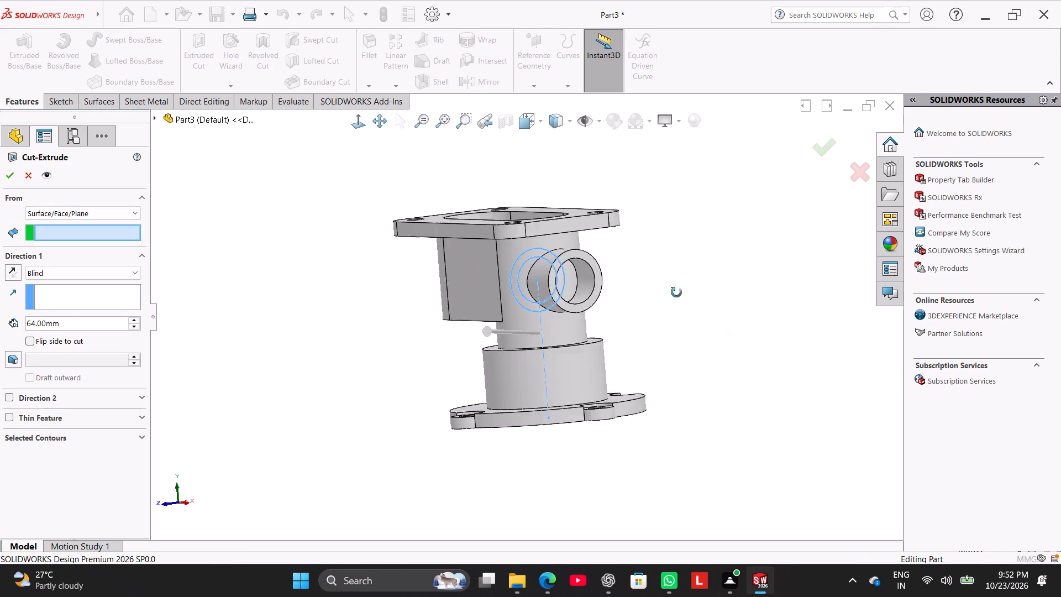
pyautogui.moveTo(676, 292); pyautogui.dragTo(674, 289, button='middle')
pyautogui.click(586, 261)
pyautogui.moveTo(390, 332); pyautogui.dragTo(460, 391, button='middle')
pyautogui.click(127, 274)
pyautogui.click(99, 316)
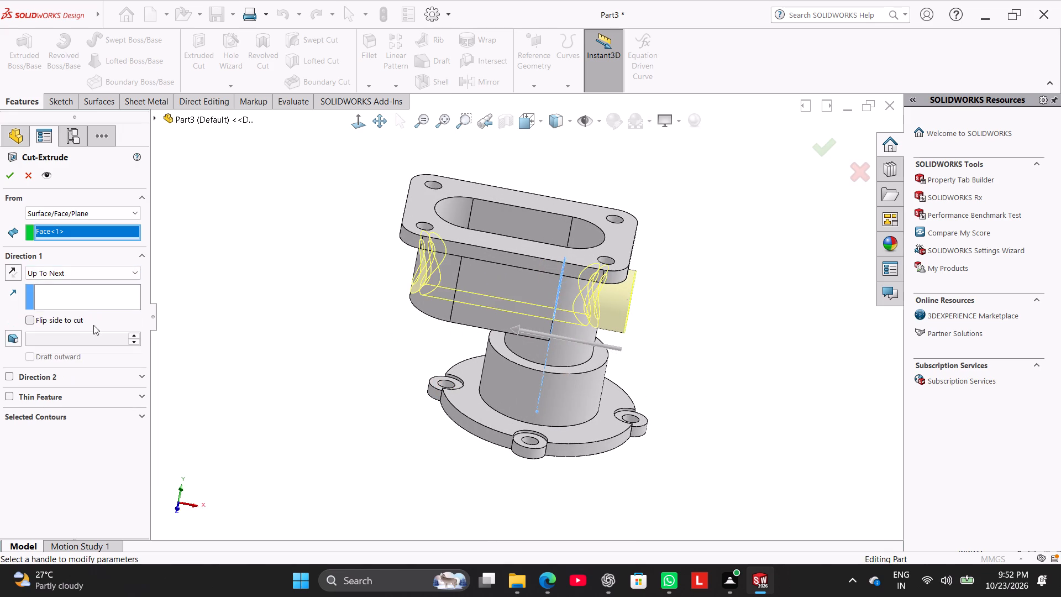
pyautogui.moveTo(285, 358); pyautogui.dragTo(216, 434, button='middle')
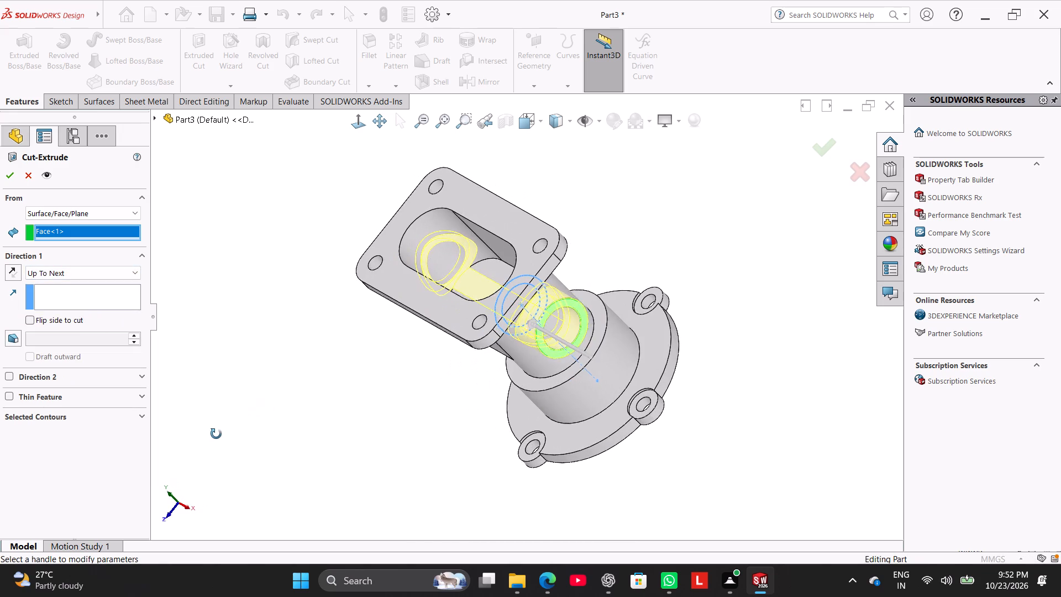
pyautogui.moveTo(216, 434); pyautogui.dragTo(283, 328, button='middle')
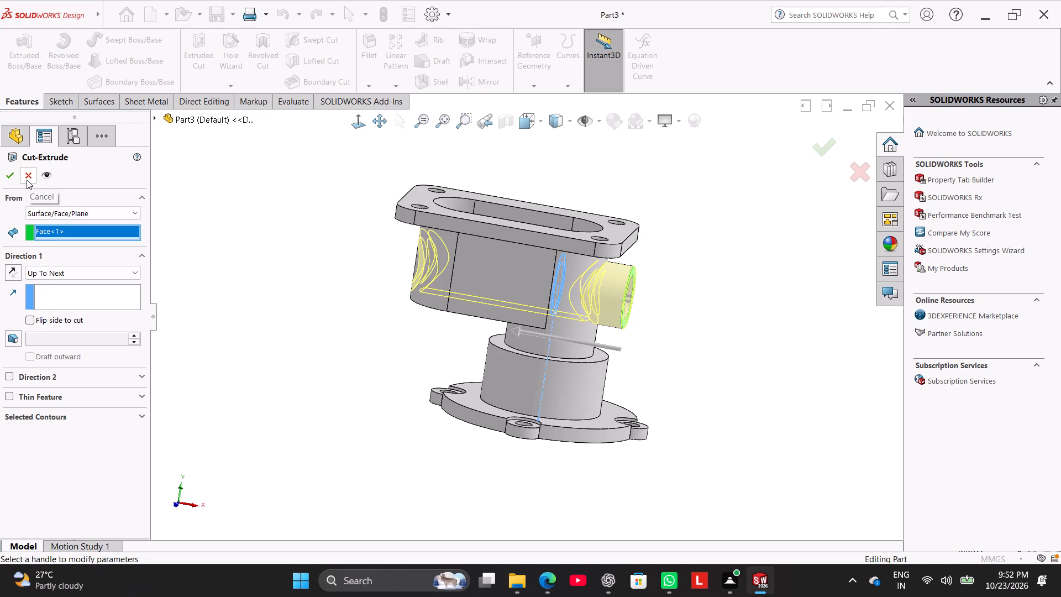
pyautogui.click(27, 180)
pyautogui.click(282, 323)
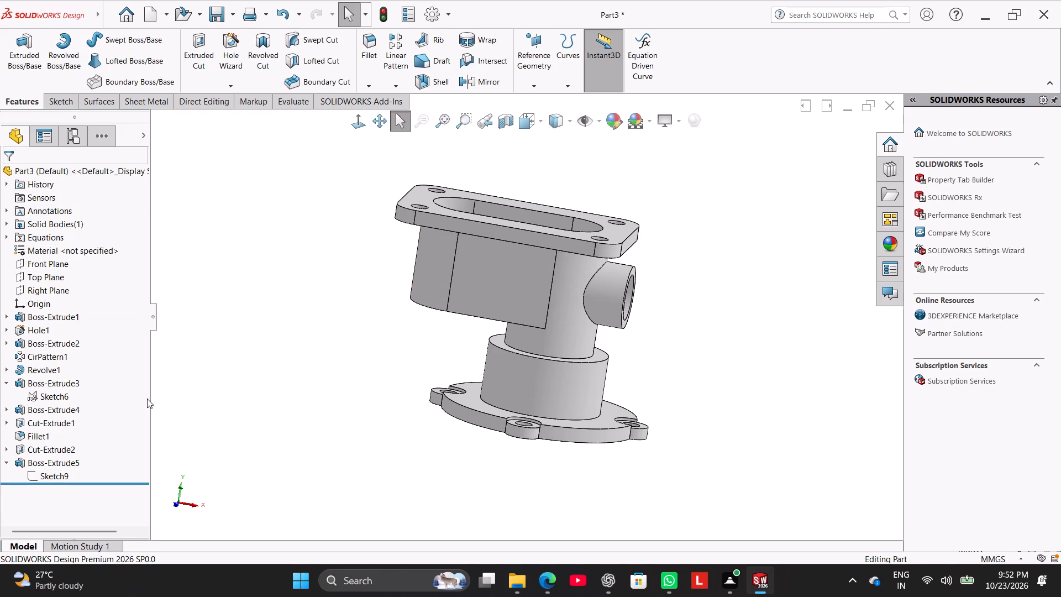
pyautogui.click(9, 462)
# Open a sketch on the side port's annular end face and convert its inner circular edge into a sketch circle.
pyautogui.moveTo(265, 422); pyautogui.dragTo(166, 397, button='middle')
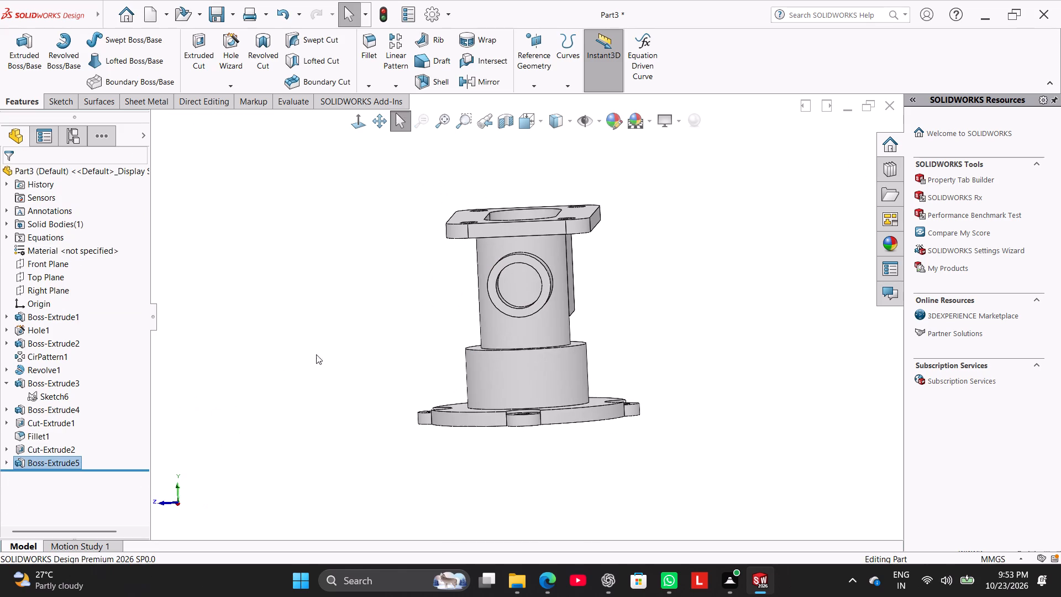
pyautogui.rightClick(528, 259)
pyautogui.click(555, 244)
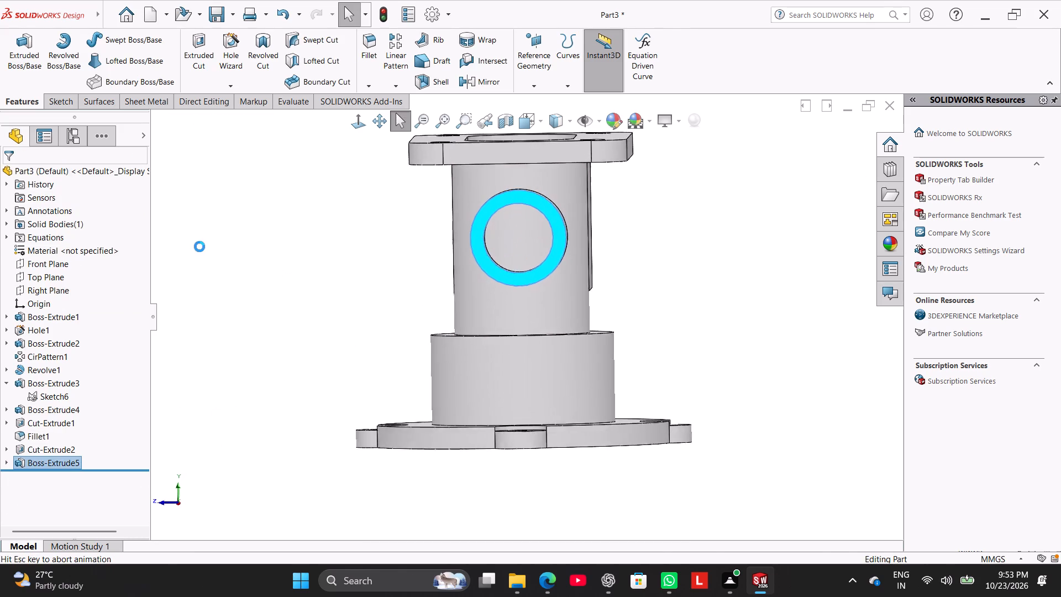
pyautogui.click(235, 193)
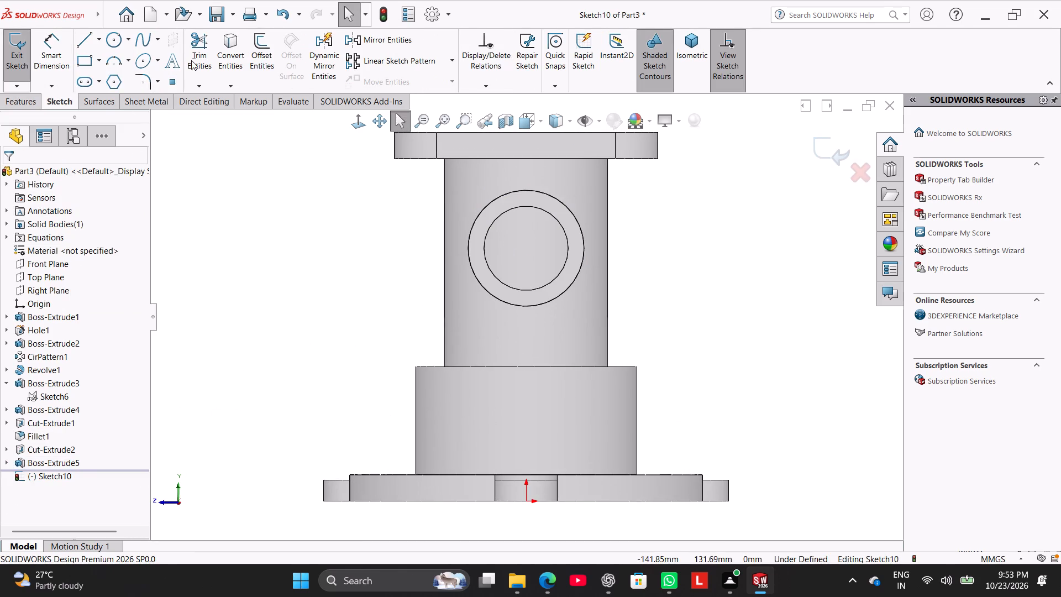
pyautogui.click(235, 37)
pyautogui.click(512, 208)
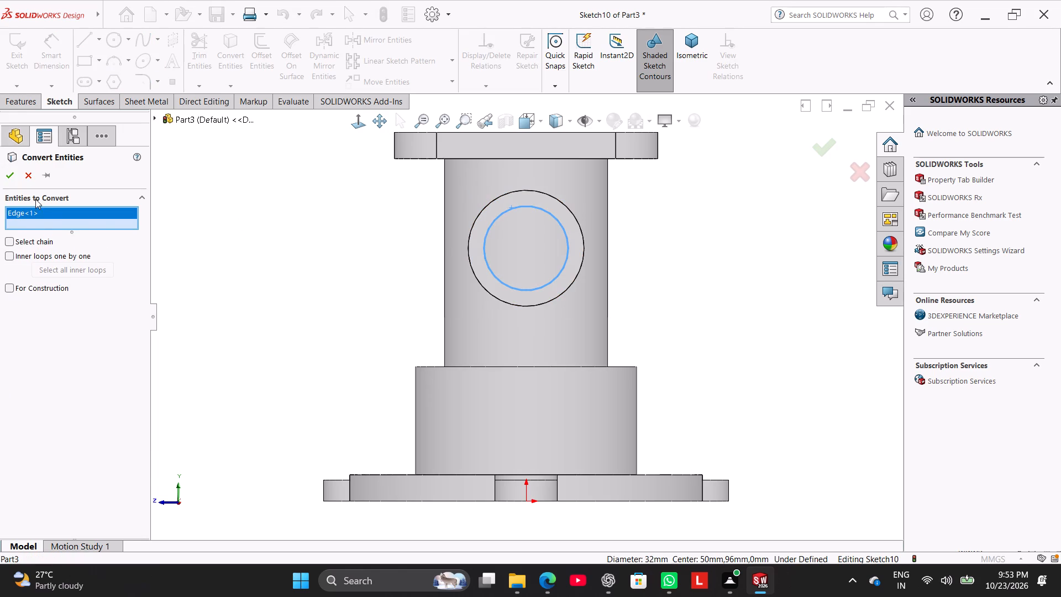
pyautogui.click(17, 175)
# Extrude-cut the converted circle Up To Next, opening the side port's bore through the cylindrical body's wall.
pyautogui.click(19, 104)
pyautogui.click(209, 49)
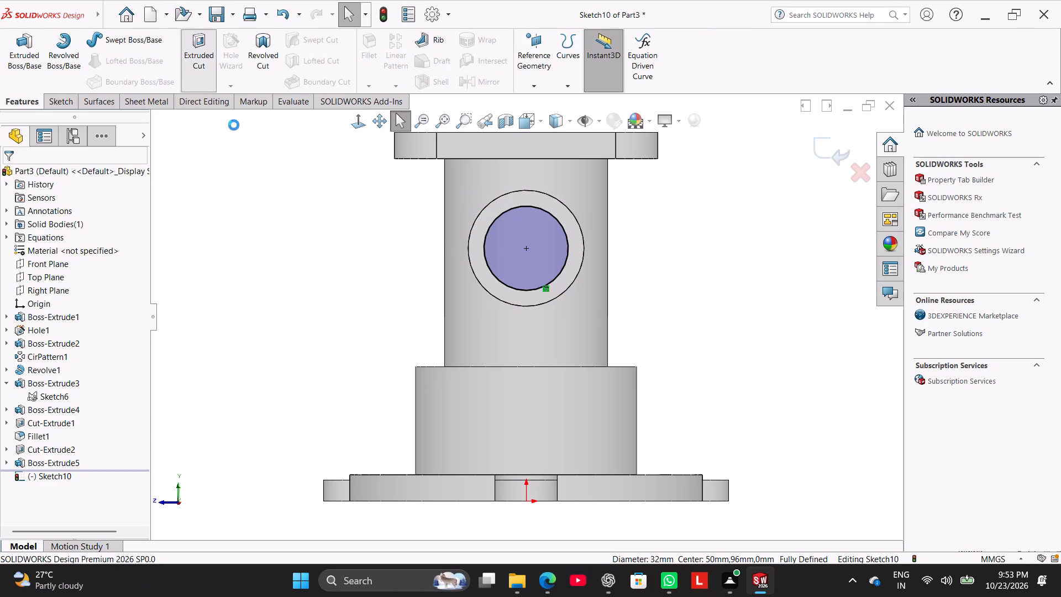
pyautogui.moveTo(262, 216); pyautogui.dragTo(349, 298, button='middle')
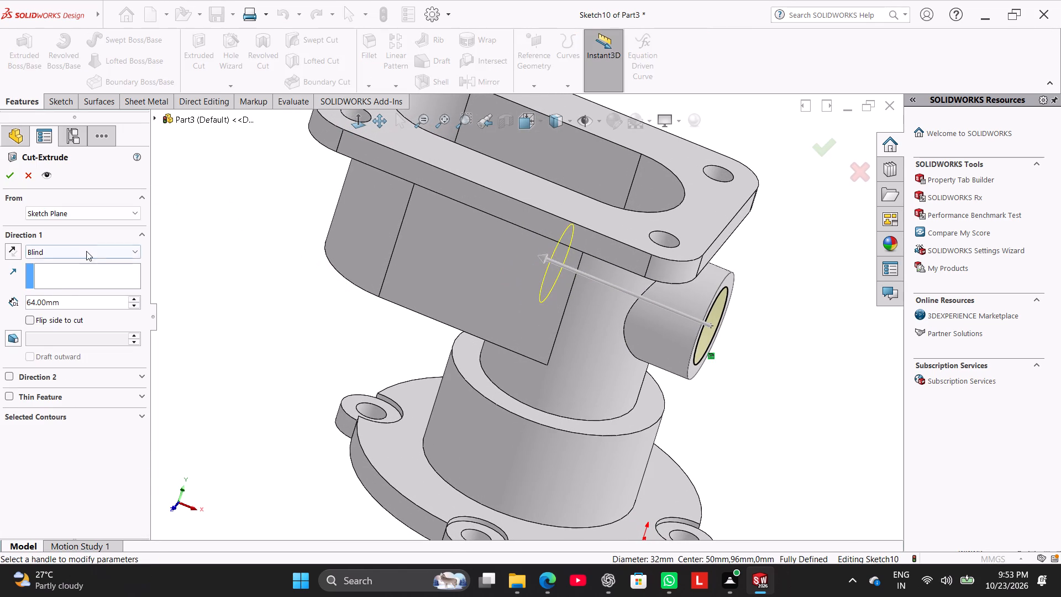
pyautogui.click(87, 251)
pyautogui.click(81, 293)
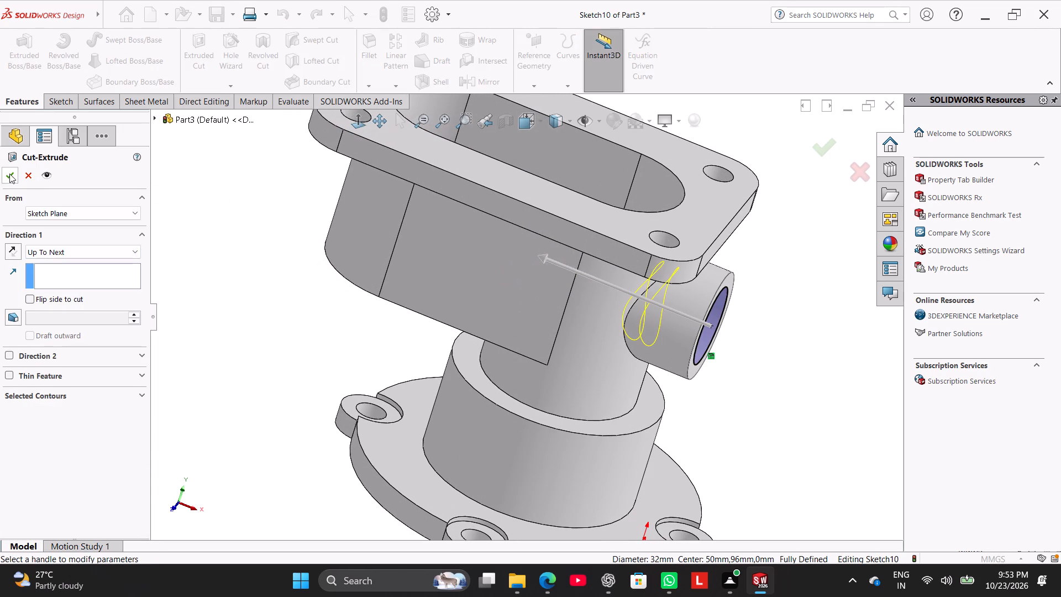
pyautogui.click(10, 175)
pyautogui.click(191, 247)
pyautogui.moveTo(229, 295); pyautogui.dragTo(288, 237, button='right')
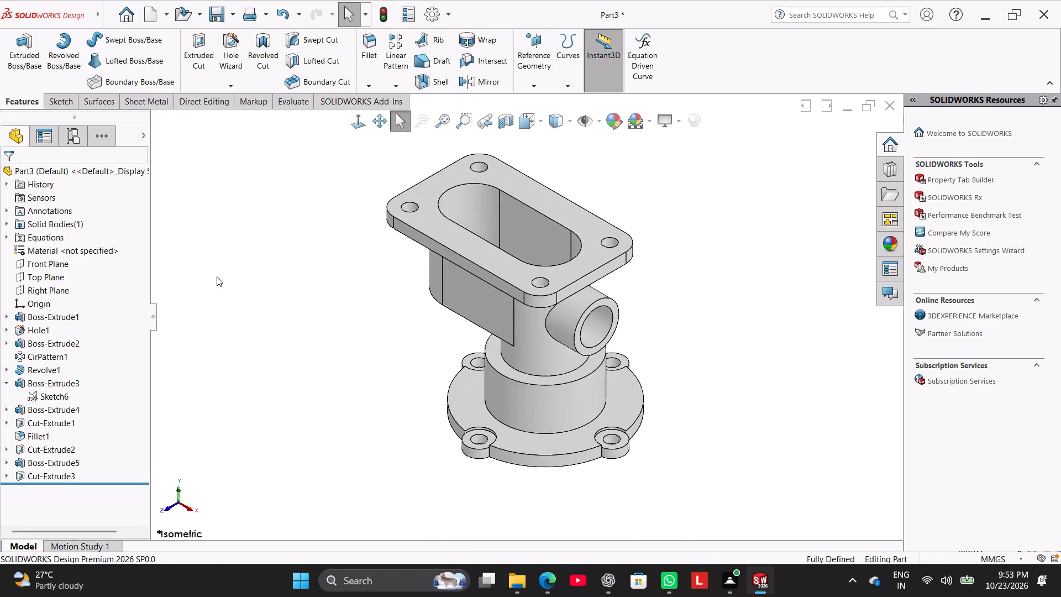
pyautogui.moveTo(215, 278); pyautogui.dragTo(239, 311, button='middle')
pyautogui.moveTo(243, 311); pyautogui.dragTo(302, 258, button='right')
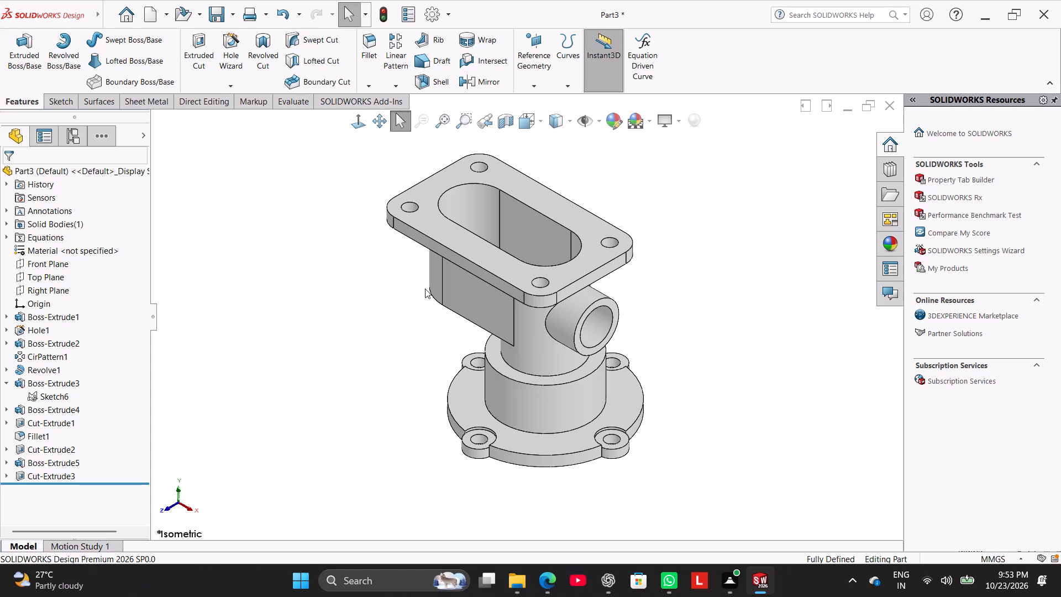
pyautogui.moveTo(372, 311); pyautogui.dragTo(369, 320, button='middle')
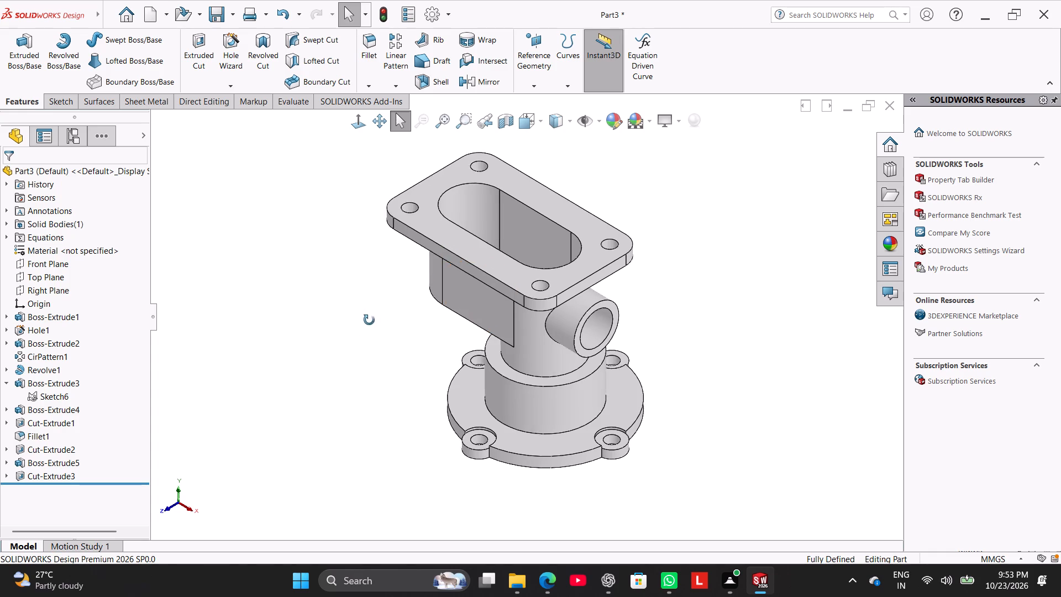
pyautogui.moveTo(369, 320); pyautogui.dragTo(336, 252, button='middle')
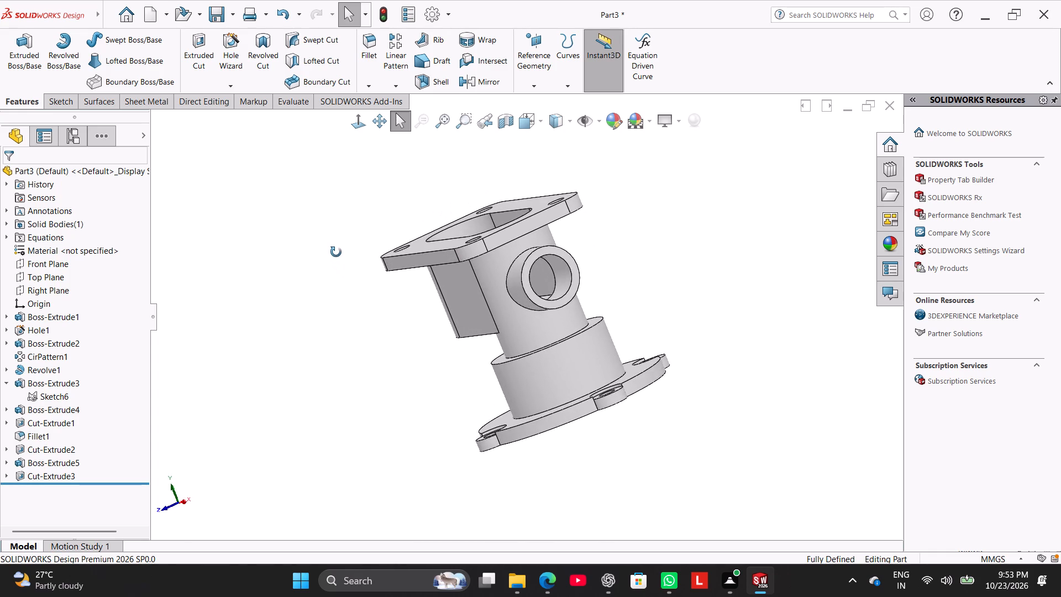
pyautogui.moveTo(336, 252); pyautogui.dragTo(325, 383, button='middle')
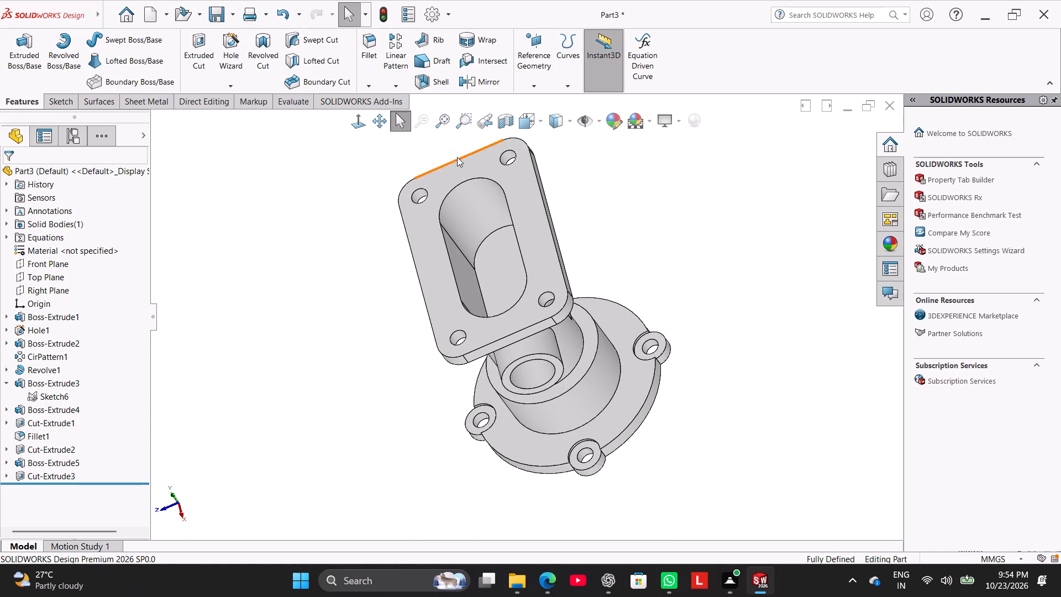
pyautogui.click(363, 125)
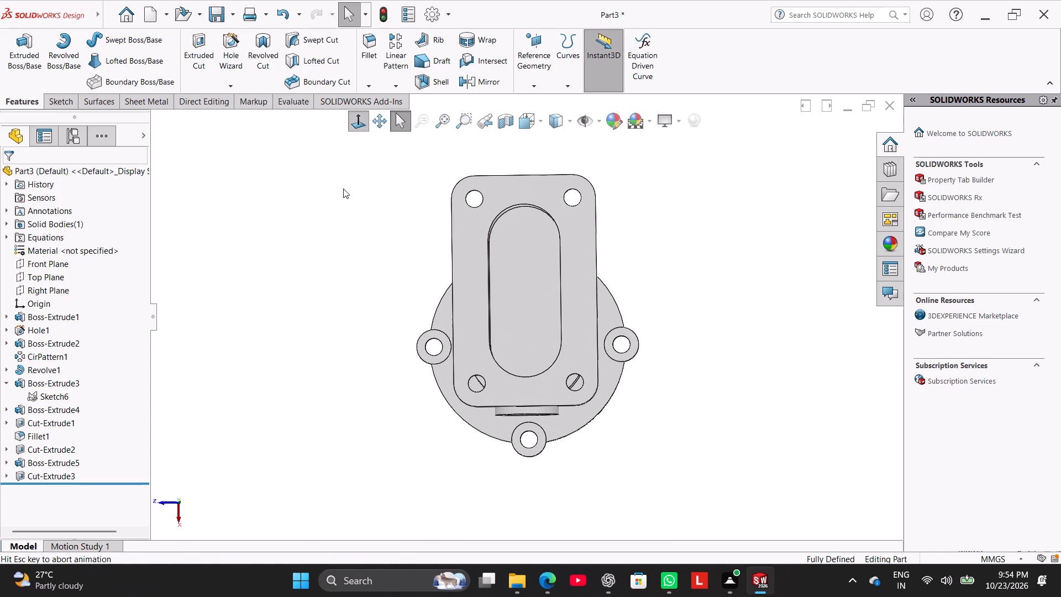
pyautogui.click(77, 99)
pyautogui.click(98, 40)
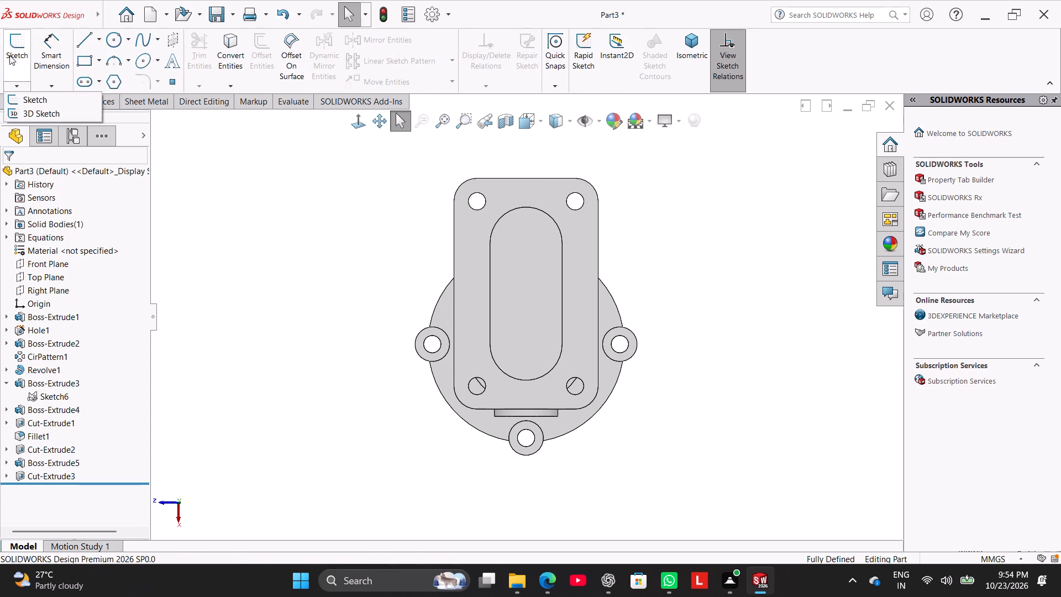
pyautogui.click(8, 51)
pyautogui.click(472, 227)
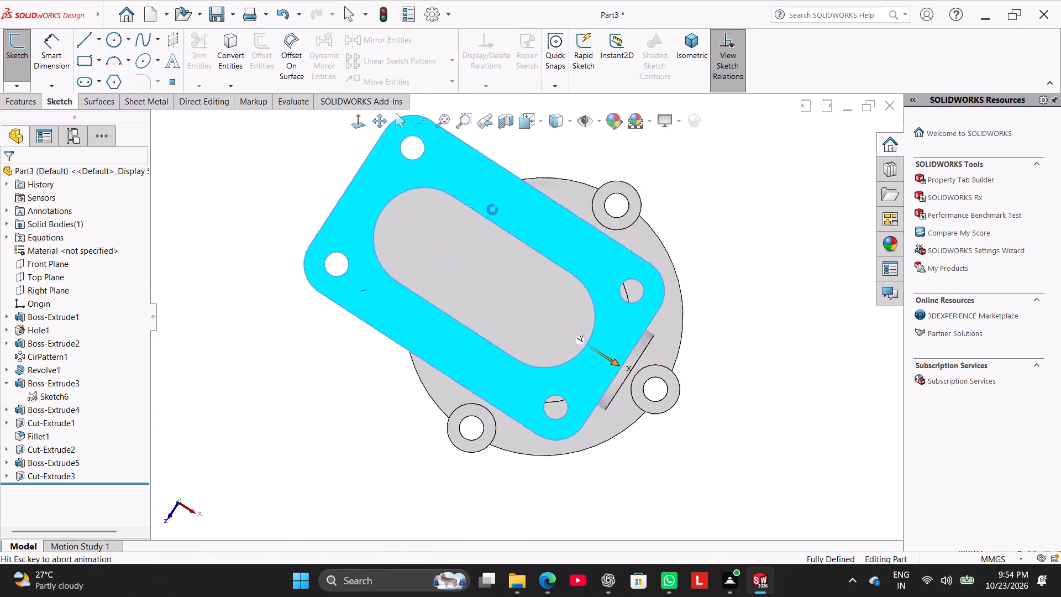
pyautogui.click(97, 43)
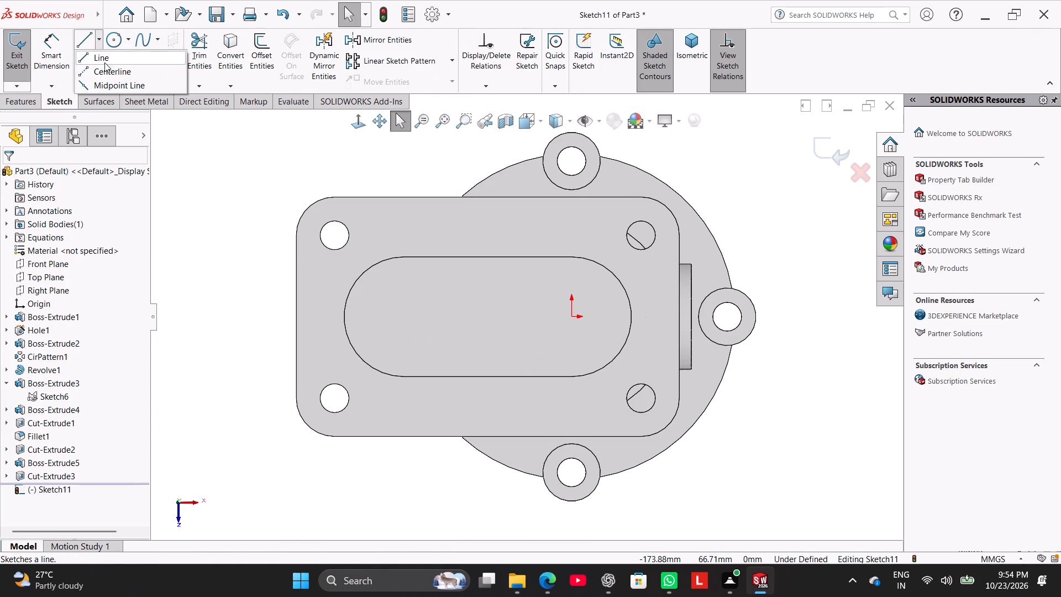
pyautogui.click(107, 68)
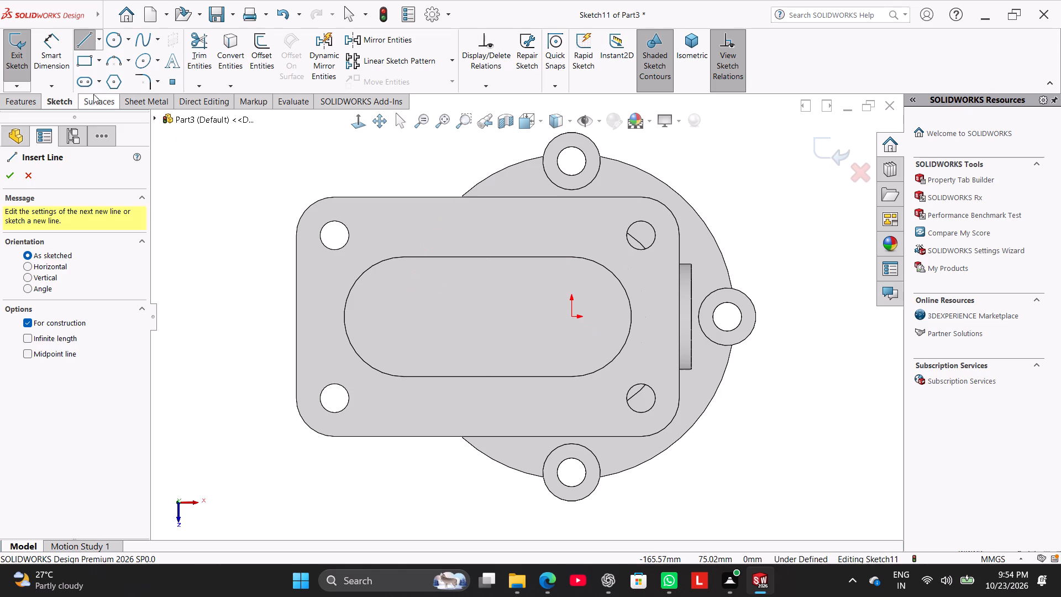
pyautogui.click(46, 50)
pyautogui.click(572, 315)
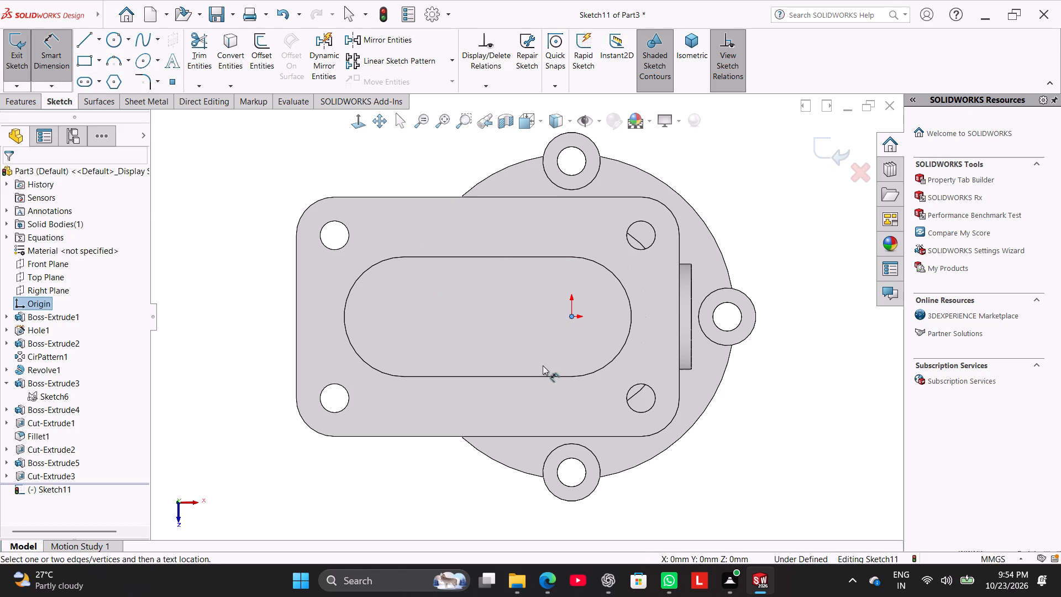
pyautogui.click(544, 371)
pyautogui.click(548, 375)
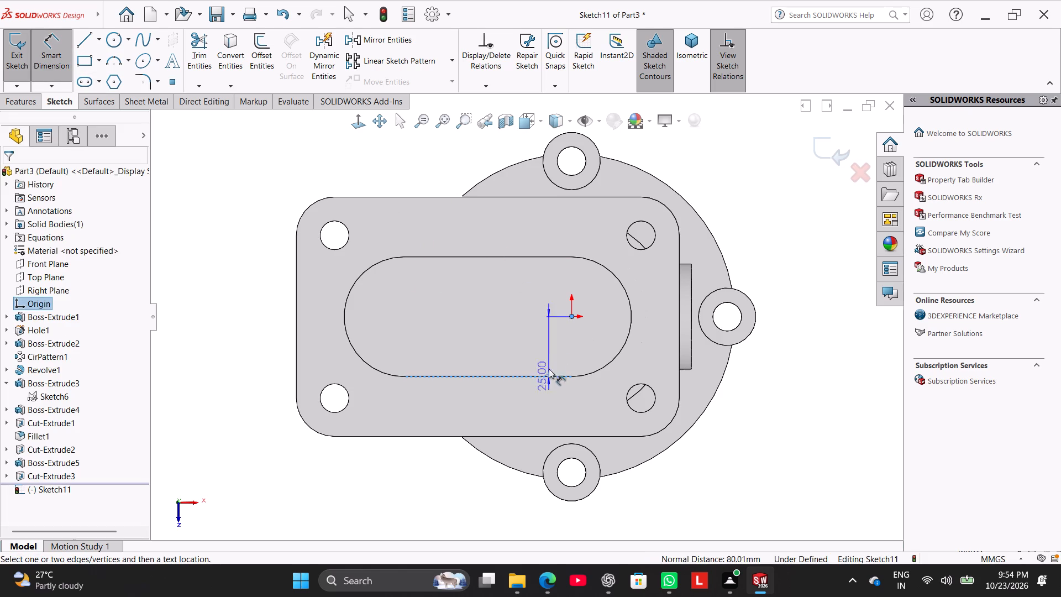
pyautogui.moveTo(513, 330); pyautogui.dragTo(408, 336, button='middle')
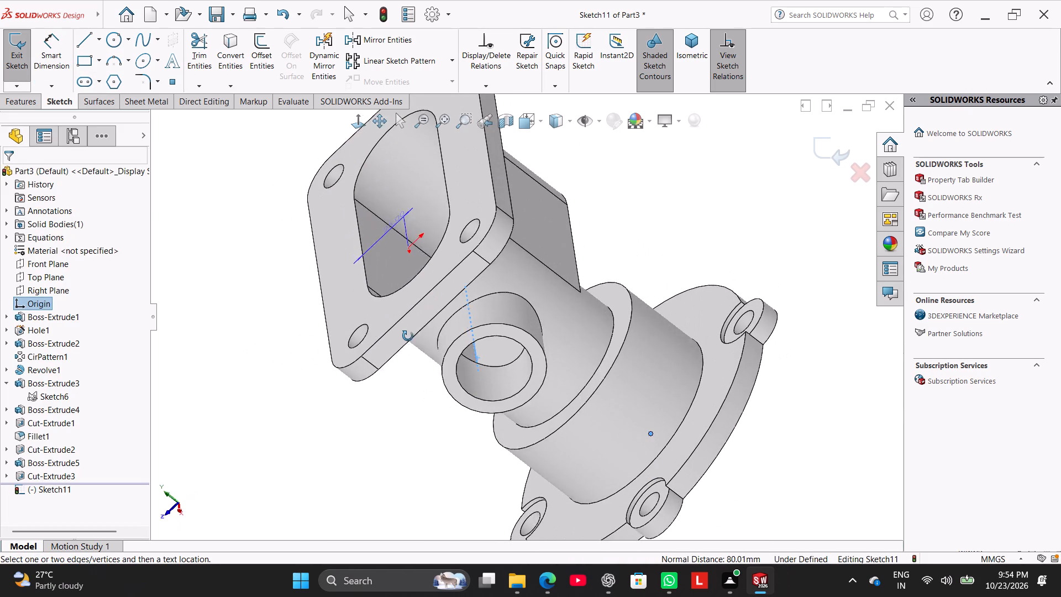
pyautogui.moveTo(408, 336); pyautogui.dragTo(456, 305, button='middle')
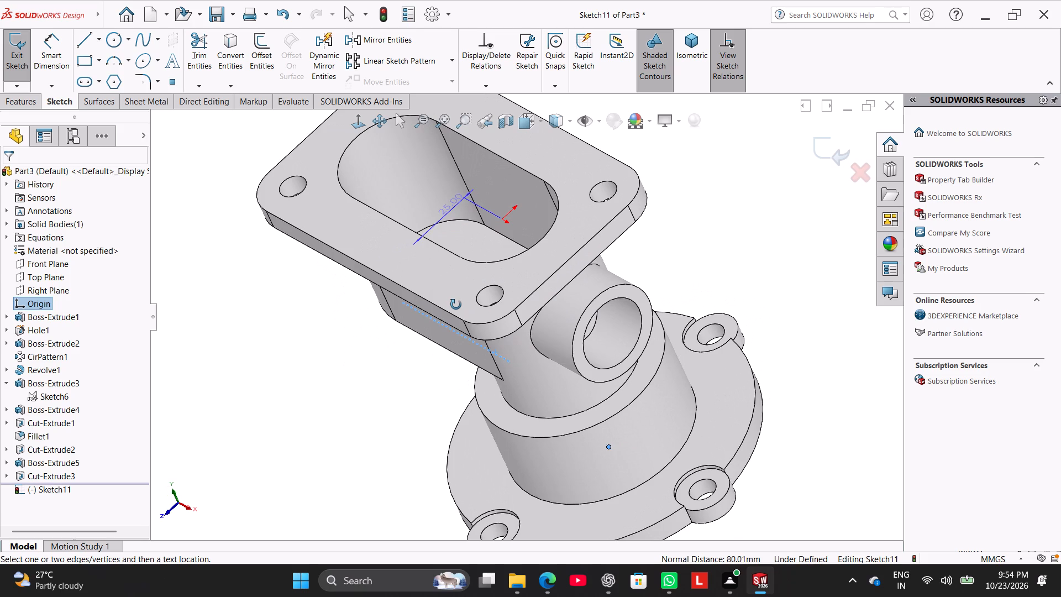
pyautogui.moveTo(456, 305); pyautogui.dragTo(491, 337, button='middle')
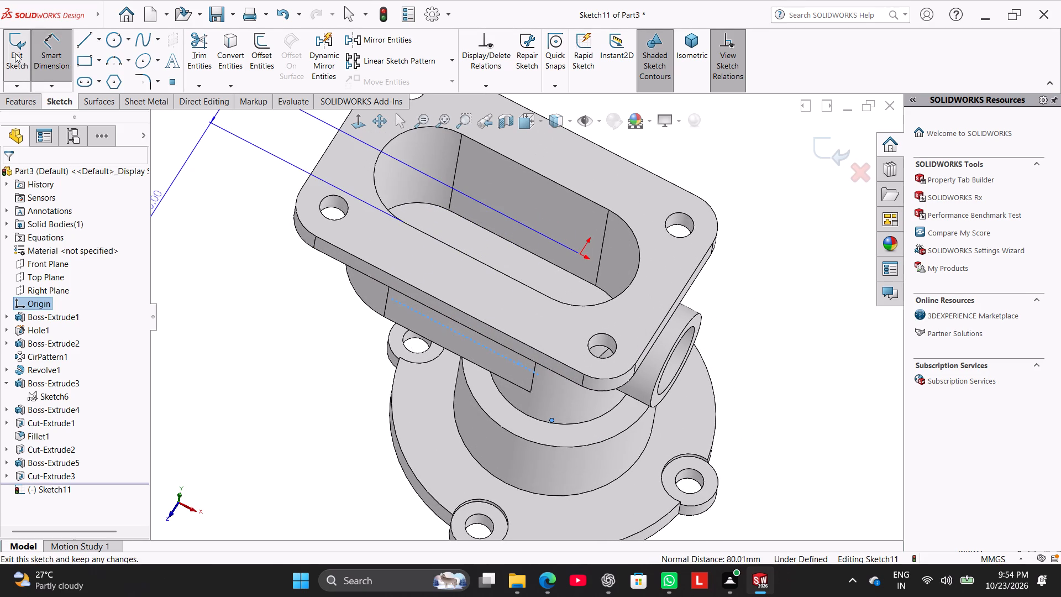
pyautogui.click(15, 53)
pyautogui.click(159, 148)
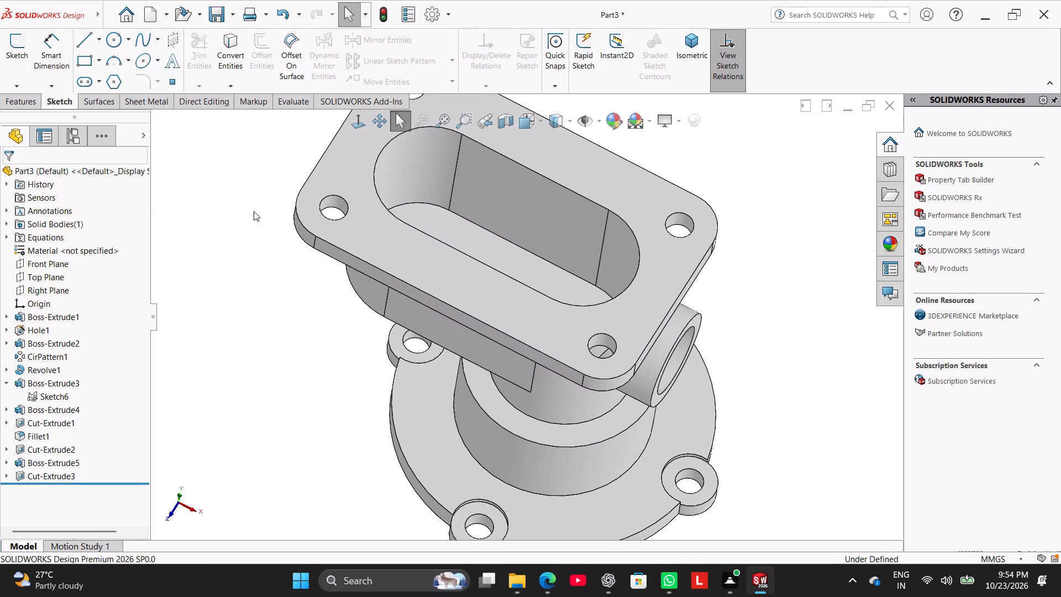
# On the Front Plane, sketch two concentric circles about 46 mm and 22 mm in diameter over the oblong housing's side.
pyautogui.click(55, 261)
pyautogui.click(74, 243)
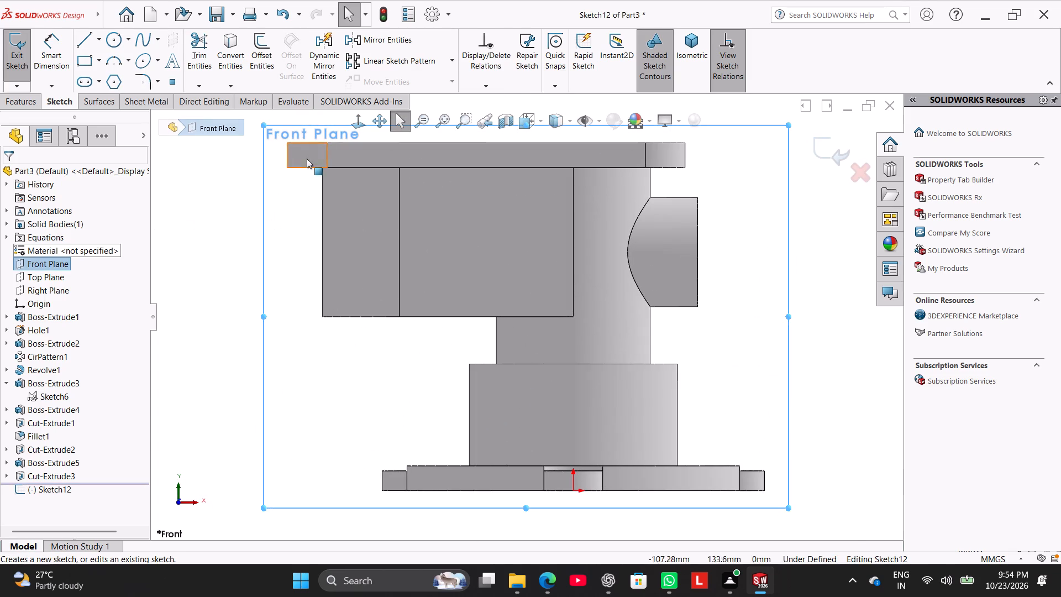
pyautogui.click(170, 222)
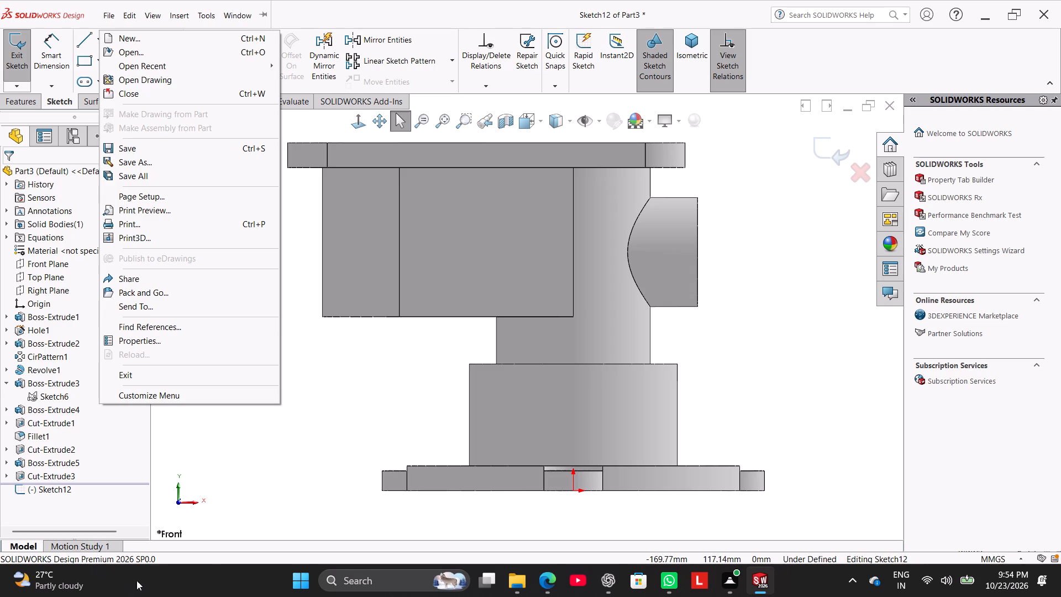
pyautogui.click(299, 452)
pyautogui.click(114, 45)
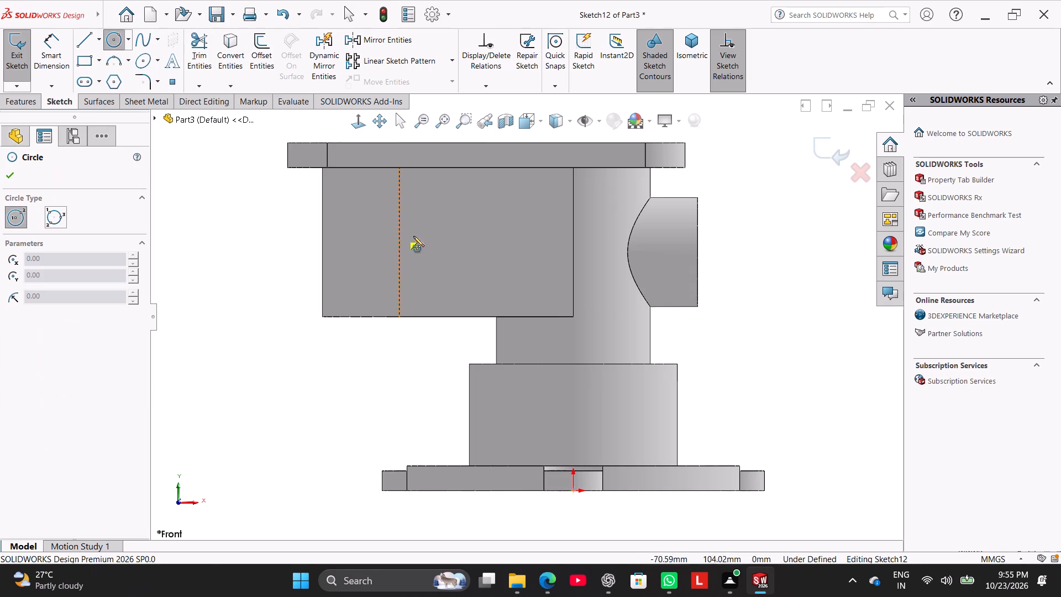
pyautogui.click(428, 232)
pyautogui.click(468, 273)
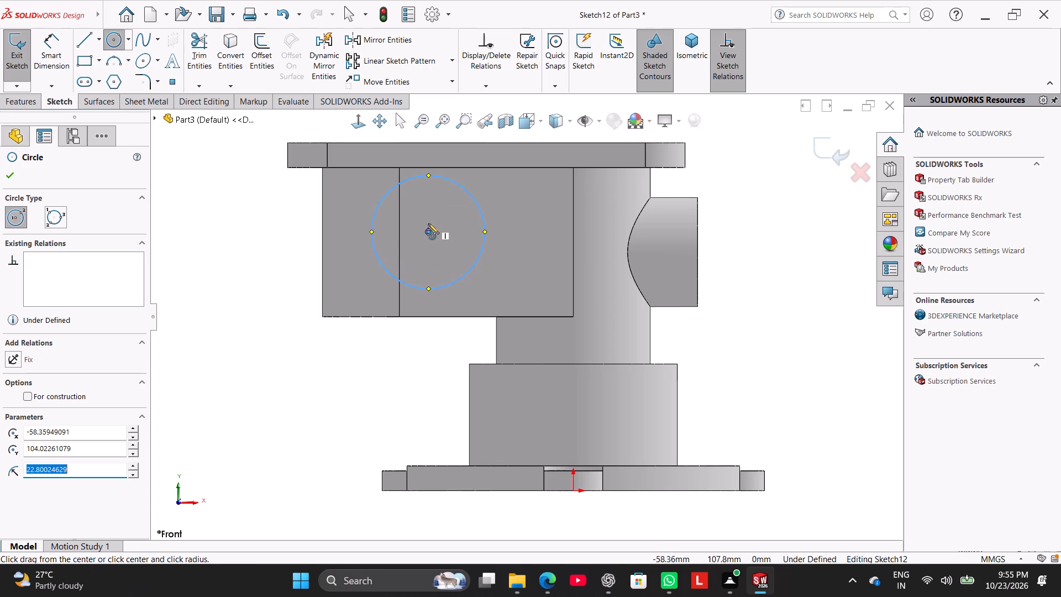
pyautogui.click(427, 233)
pyautogui.click(440, 257)
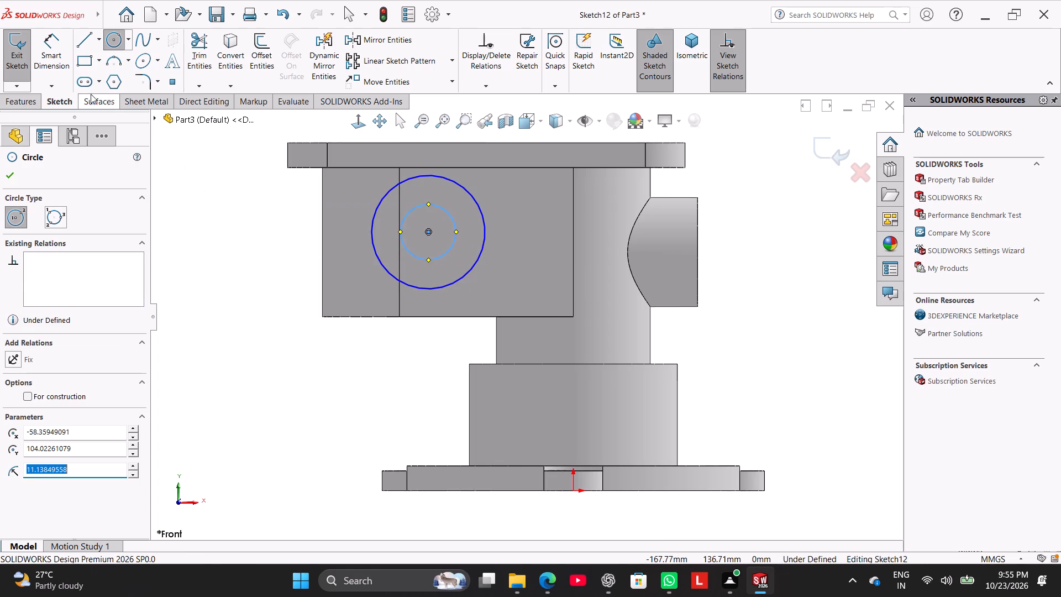
# Dimension the inner circle's diameter as 22 mm.
pyautogui.click(65, 56)
pyautogui.click(426, 205)
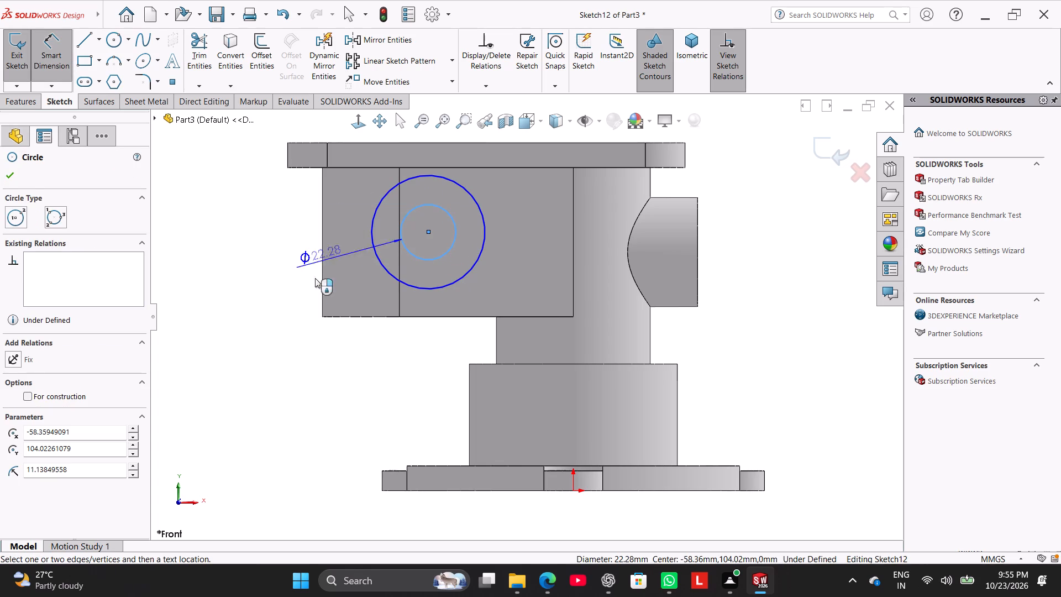
pyautogui.click(307, 337)
pyautogui.write('22')
pyautogui.press('Return')
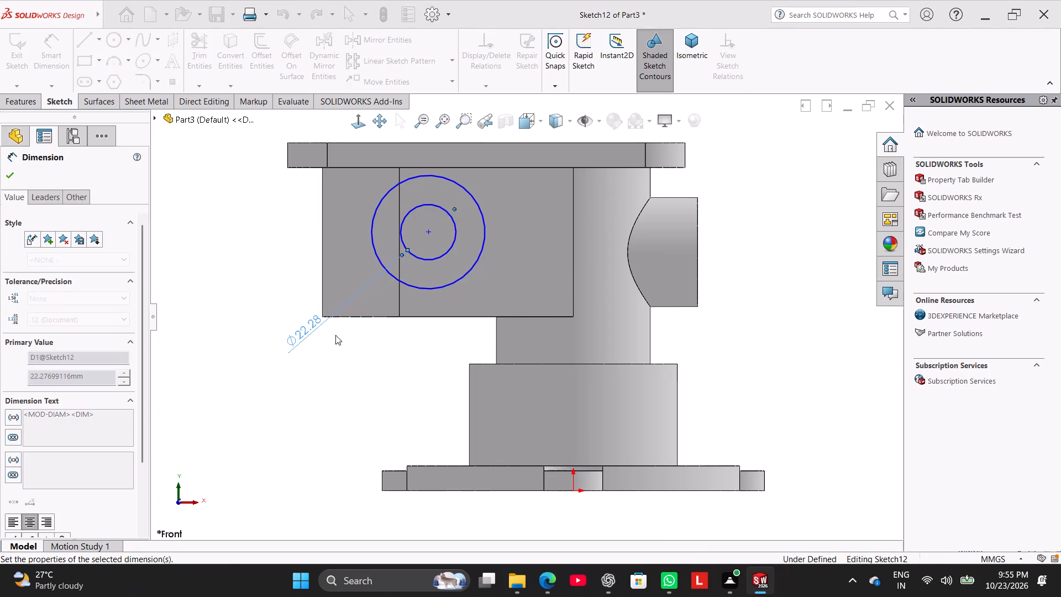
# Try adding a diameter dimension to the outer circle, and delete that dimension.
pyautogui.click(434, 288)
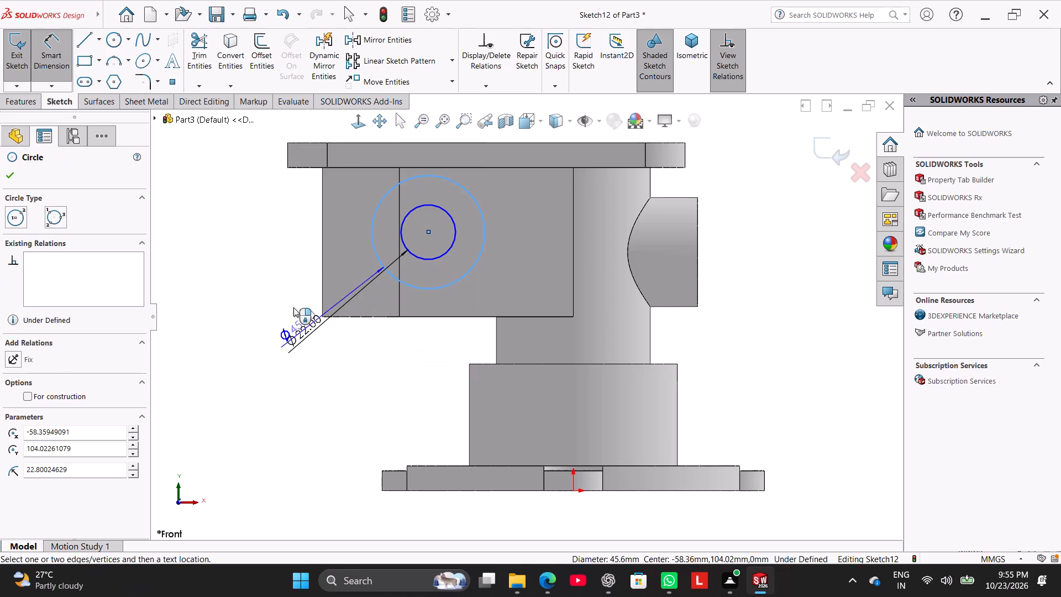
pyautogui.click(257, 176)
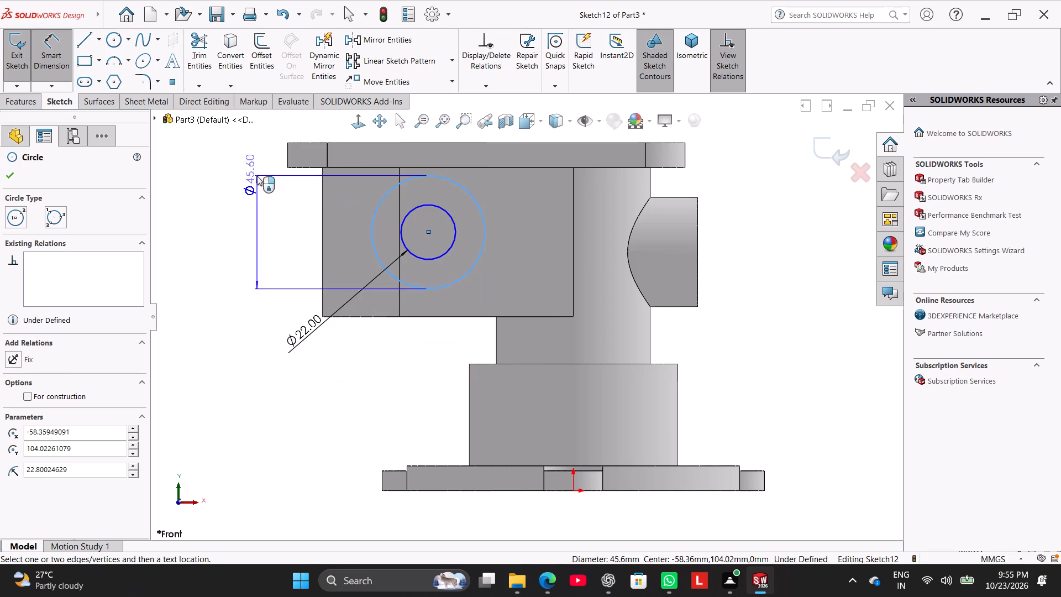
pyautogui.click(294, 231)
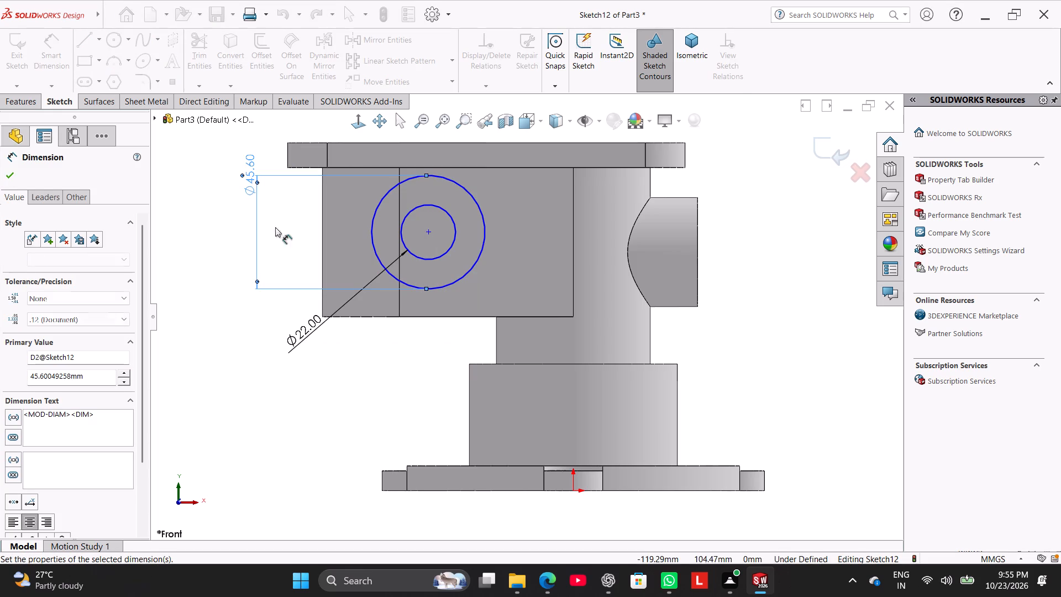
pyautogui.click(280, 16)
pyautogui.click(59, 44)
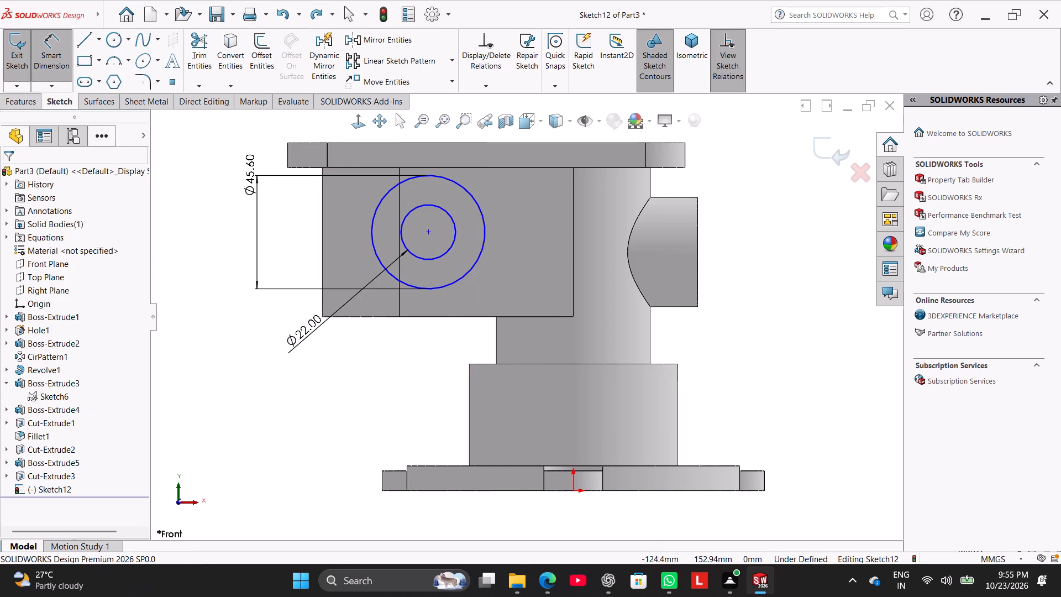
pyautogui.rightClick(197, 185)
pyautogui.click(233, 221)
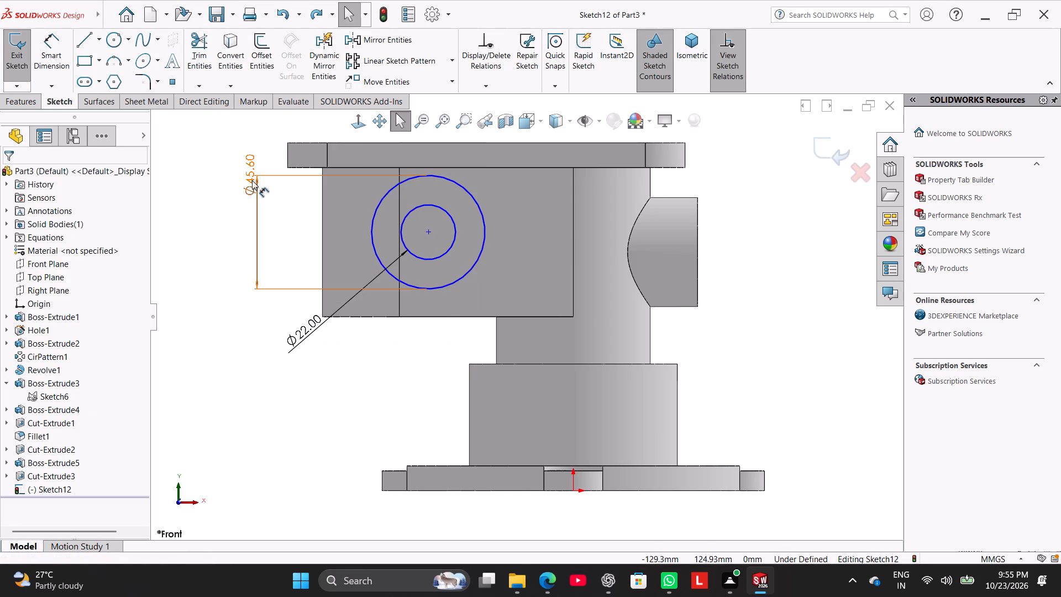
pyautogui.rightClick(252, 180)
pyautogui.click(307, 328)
# Dimension the outer circle's diameter as 22+6+6 (34 mm).
pyautogui.click(60, 58)
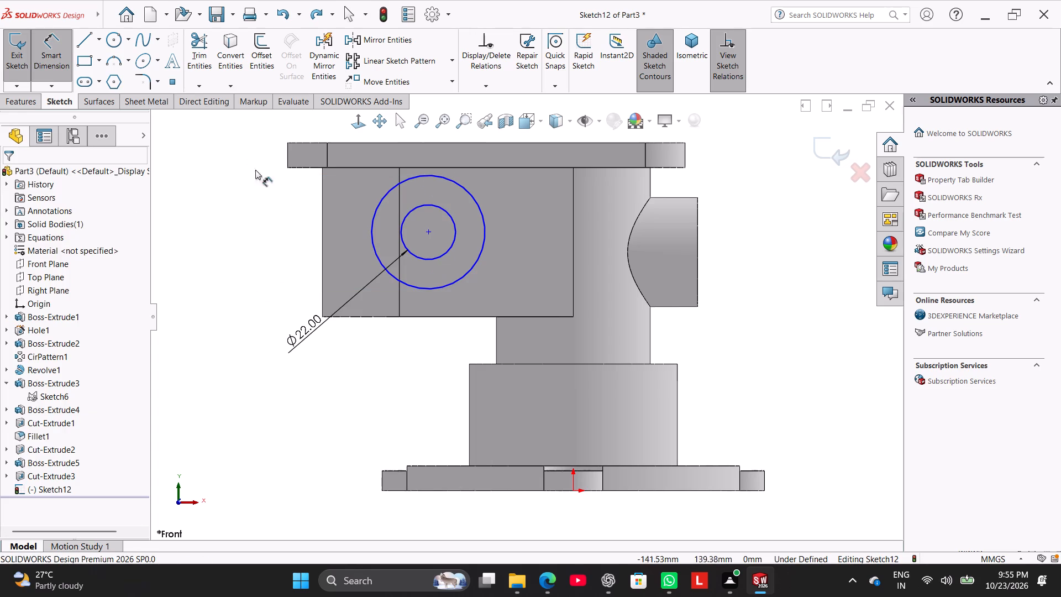
pyautogui.click(371, 243)
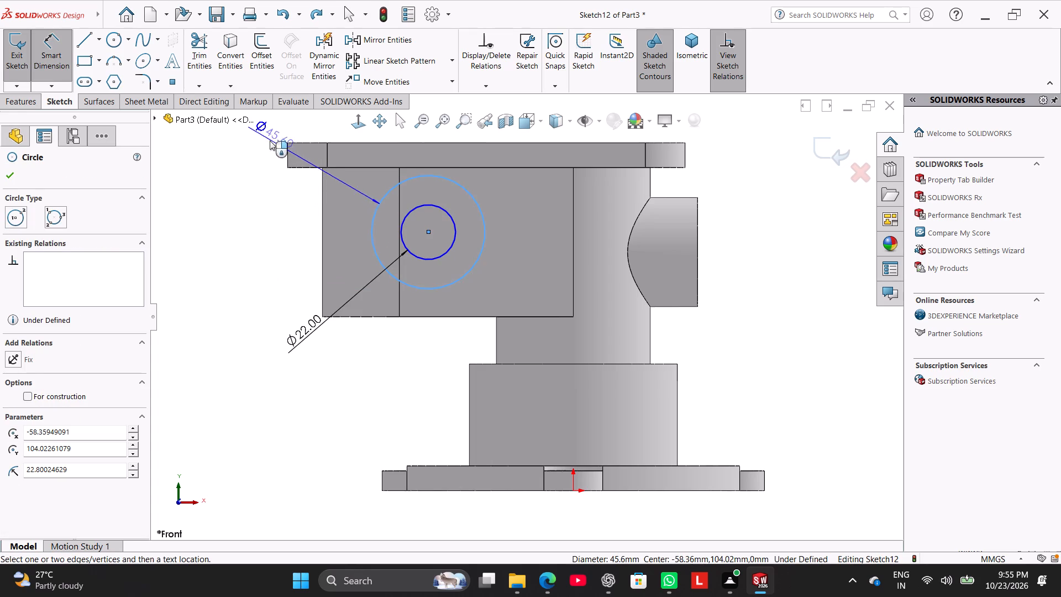
pyautogui.click(253, 151)
pyautogui.write('22')
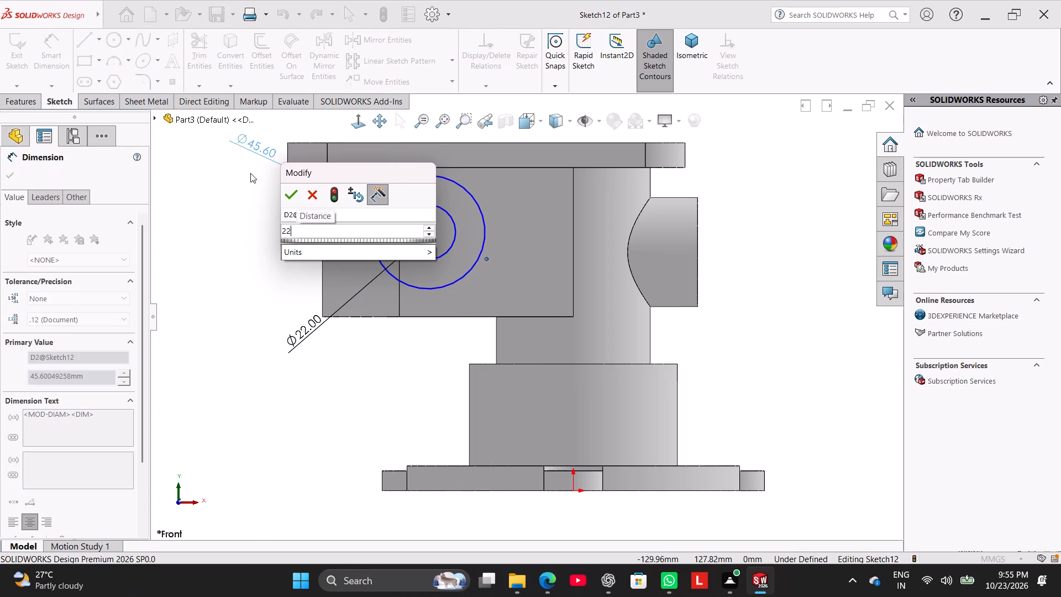
pyautogui.press('+')
pyautogui.write('6+6')
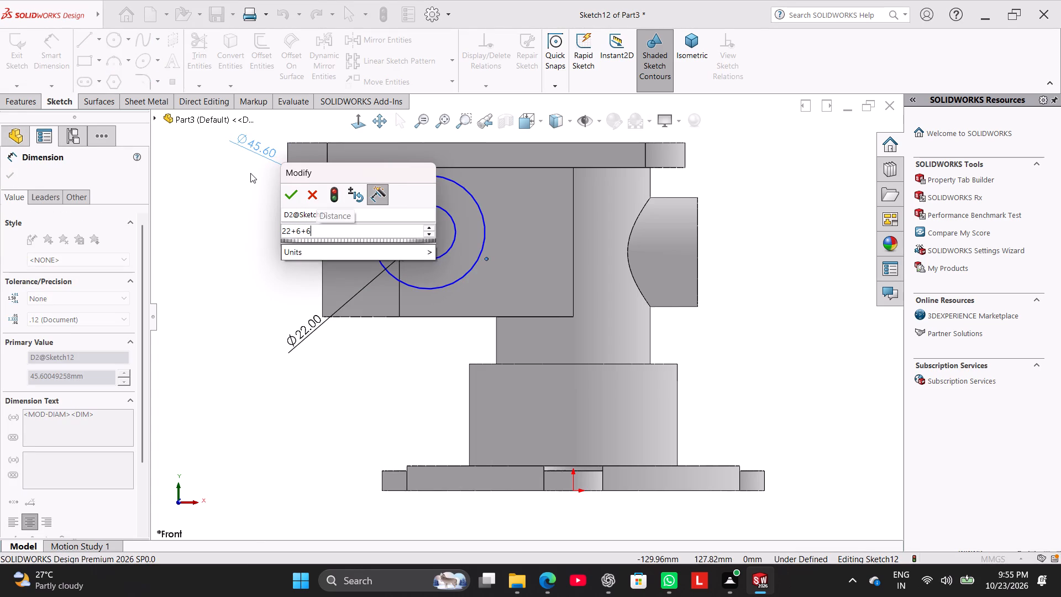
pyautogui.press('Return')
pyautogui.rightClick(251, 259)
pyautogui.click(289, 295)
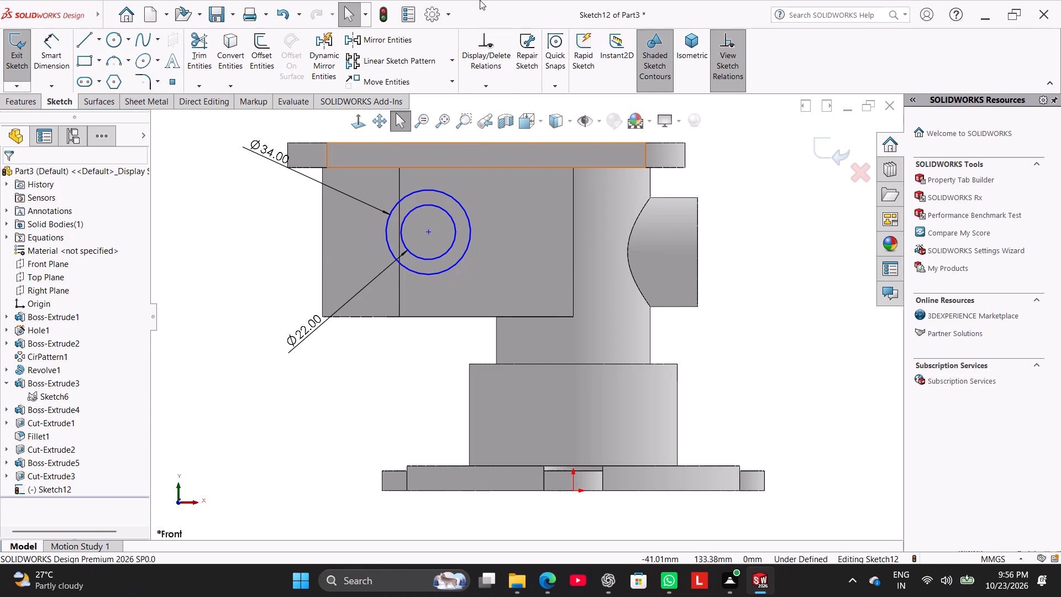
# Set the model's display style to Hidden Lines Visible.
pyautogui.click(570, 121)
pyautogui.click(563, 213)
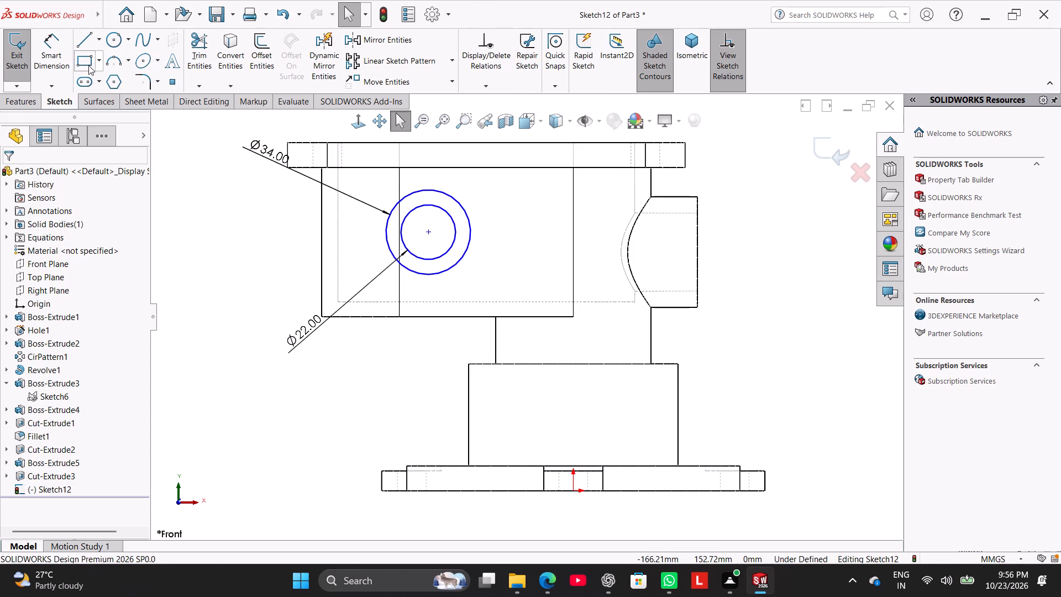
# Dimension the horizontal distance from the housing cavity's hidden end wall to the circles' center as 45 mm.
pyautogui.click(57, 45)
pyautogui.middleClick(260, 271)
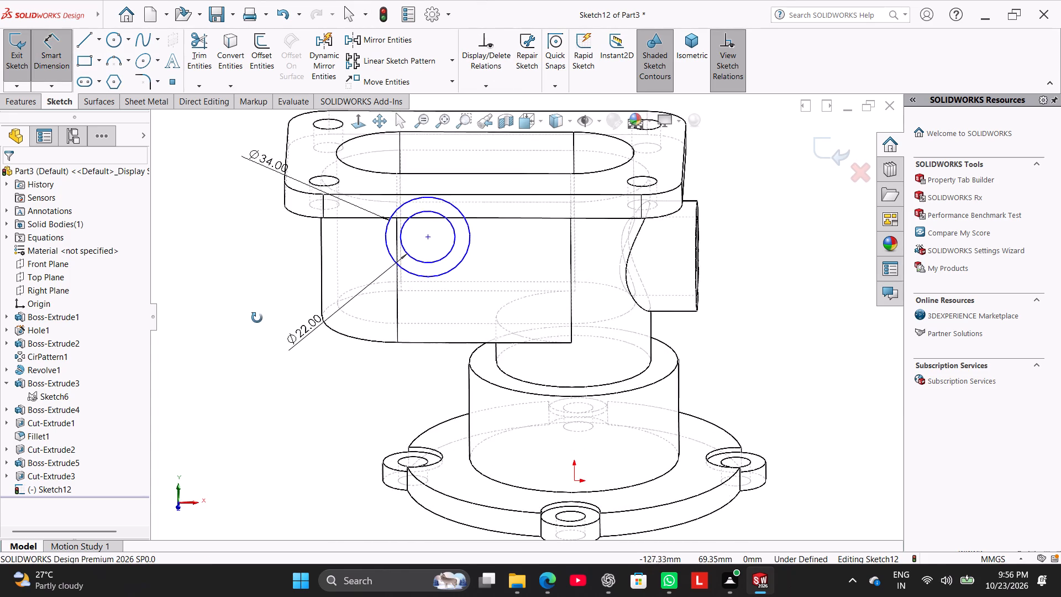
pyautogui.click(349, 119)
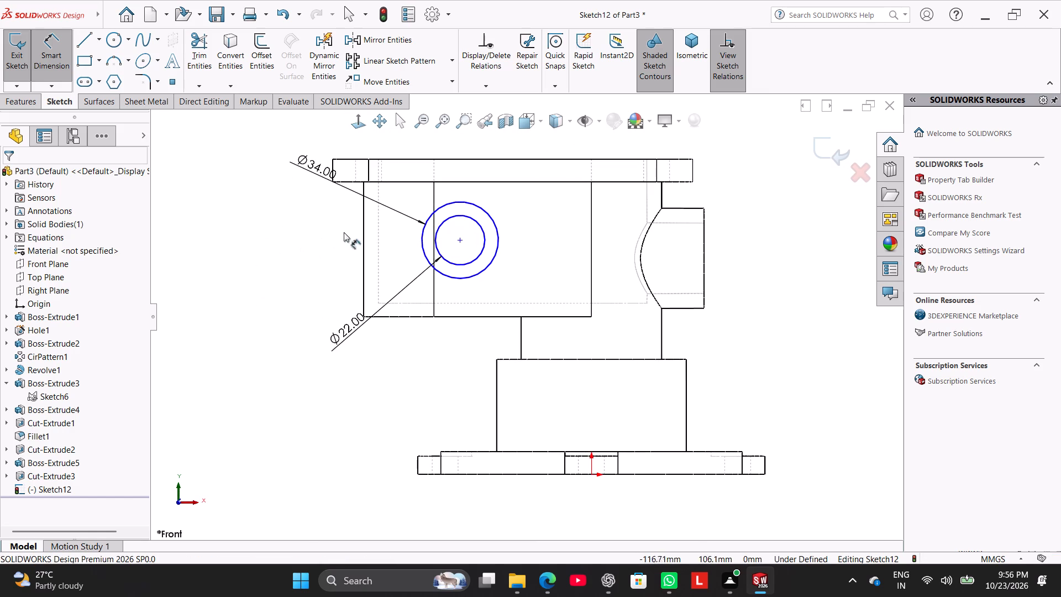
pyautogui.click(377, 226)
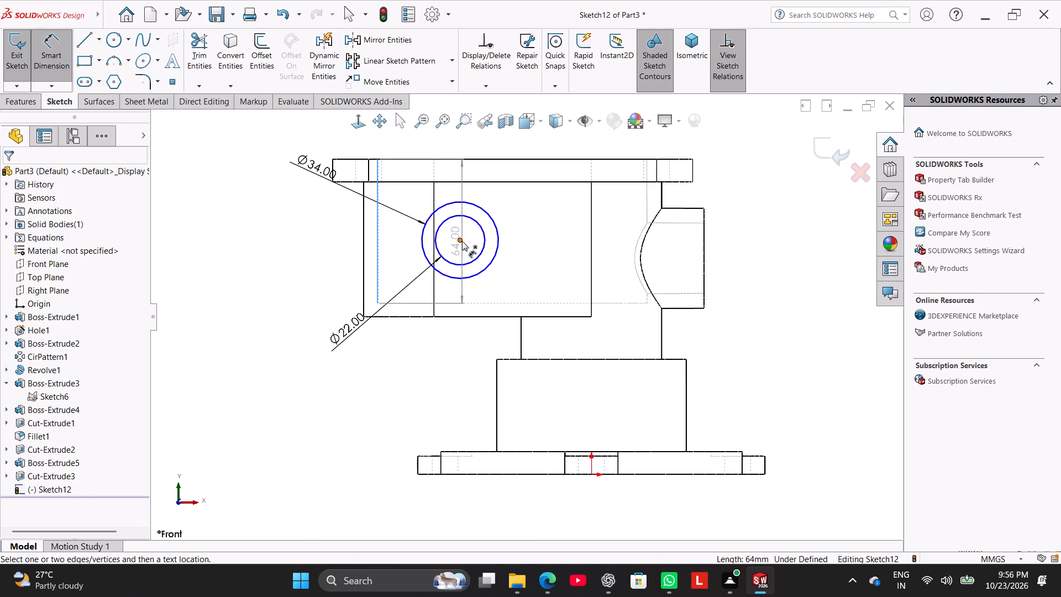
pyautogui.click(461, 242)
pyautogui.click(423, 347)
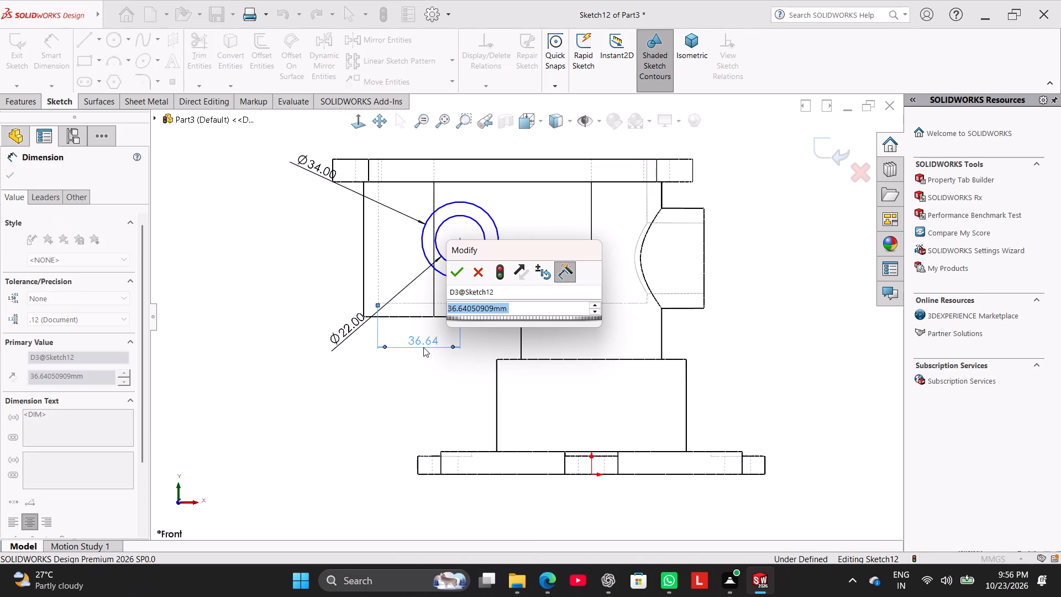
pyautogui.write('445')
pyautogui.press('Return')
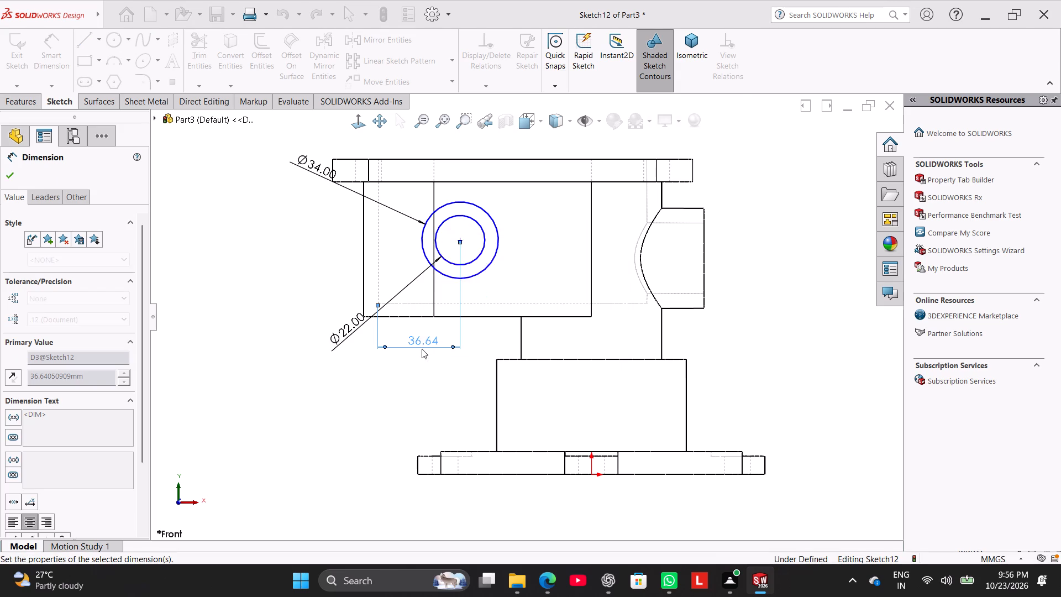
pyautogui.hotkey('ctrl', 'z')
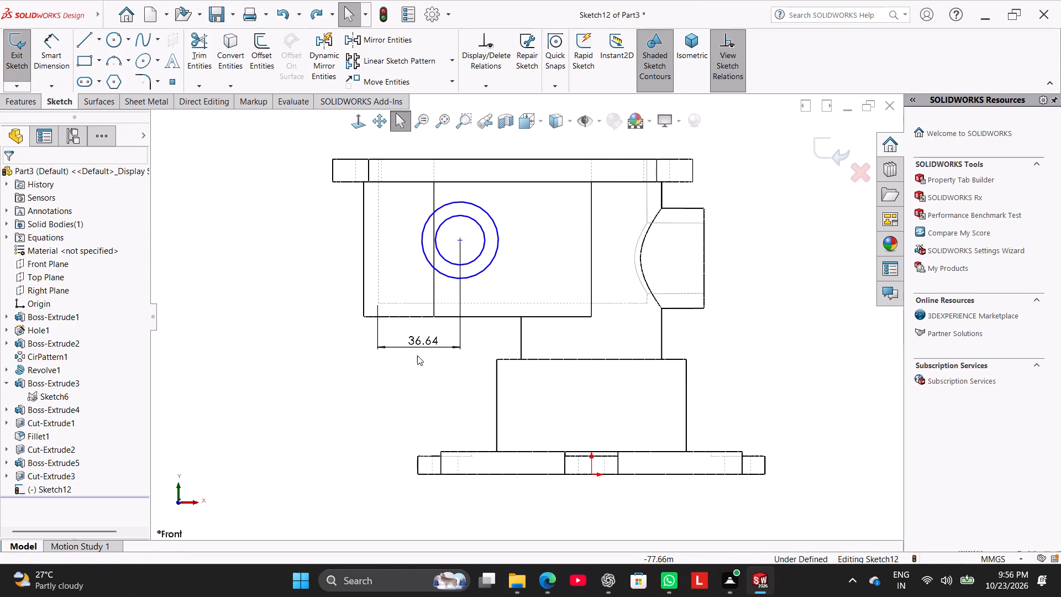
pyautogui.doubleClick(422, 344)
pyautogui.press('4')
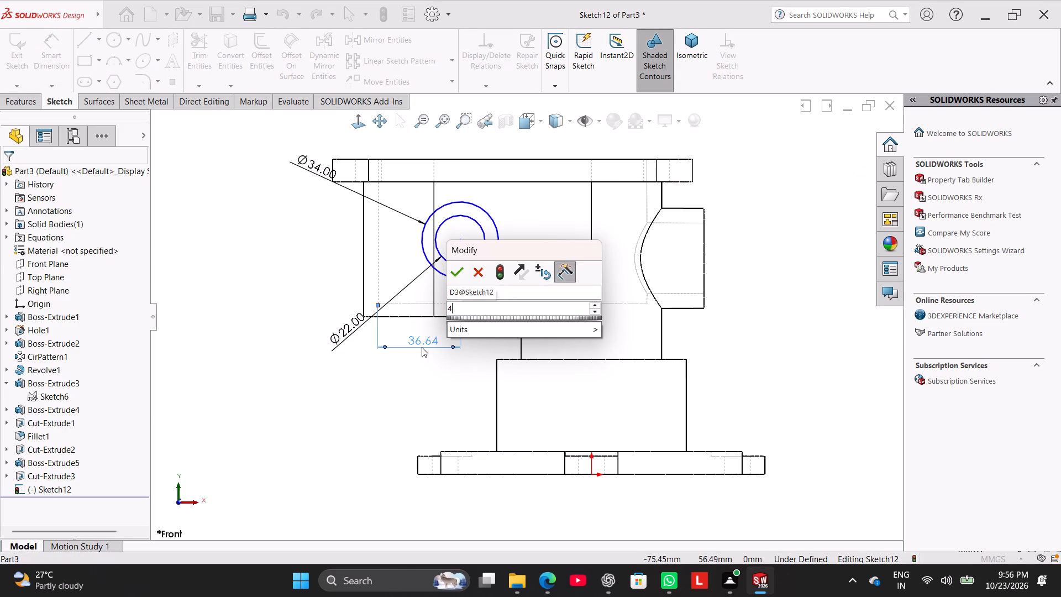
pyautogui.press('5')
pyautogui.press('Return')
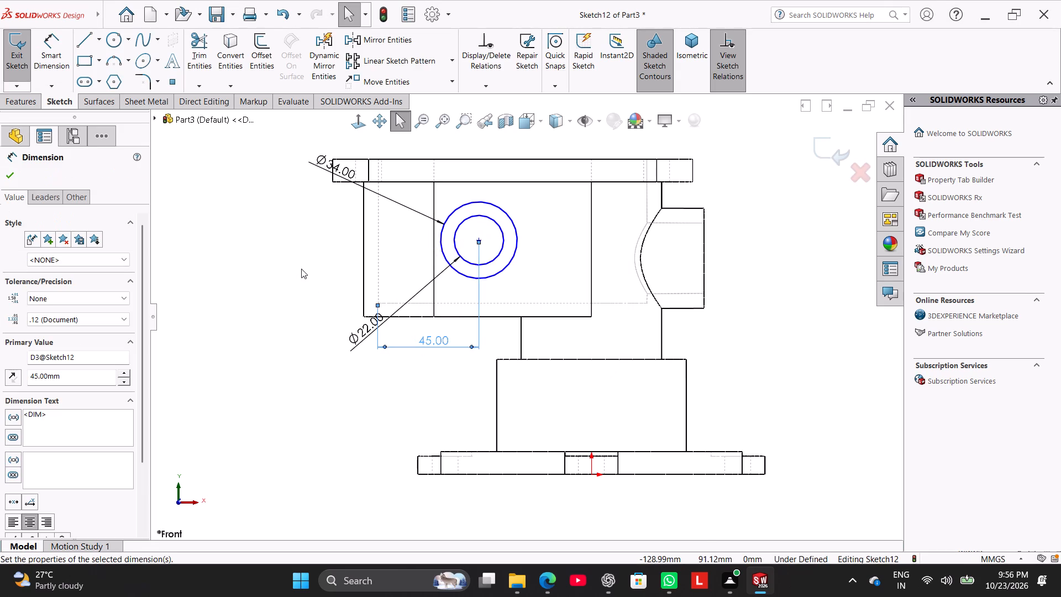
pyautogui.rightClick(301, 269)
pyautogui.click(275, 356)
pyautogui.rightClick(270, 299)
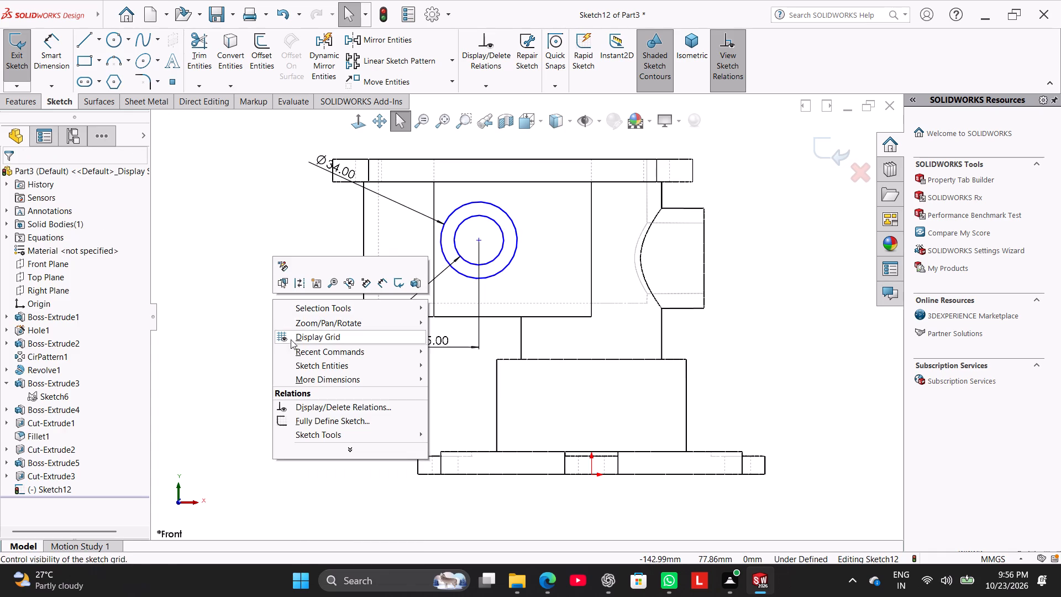
pyautogui.click(236, 321)
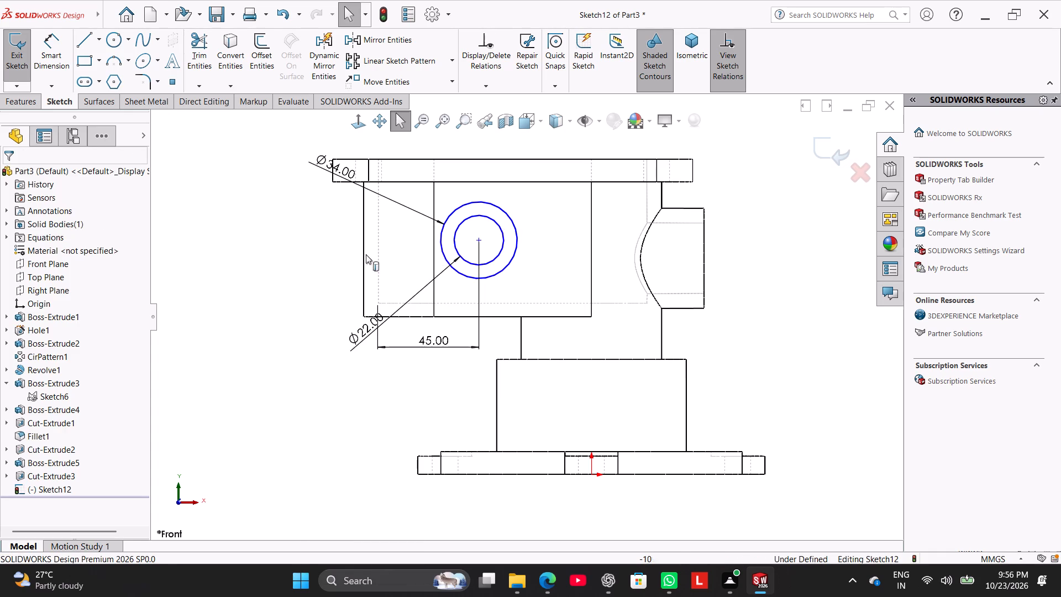
# Move the circles lower and dimension their center 20 mm above the hidden cavity floor line.
pyautogui.moveTo(479, 239); pyautogui.dragTo(482, 243)
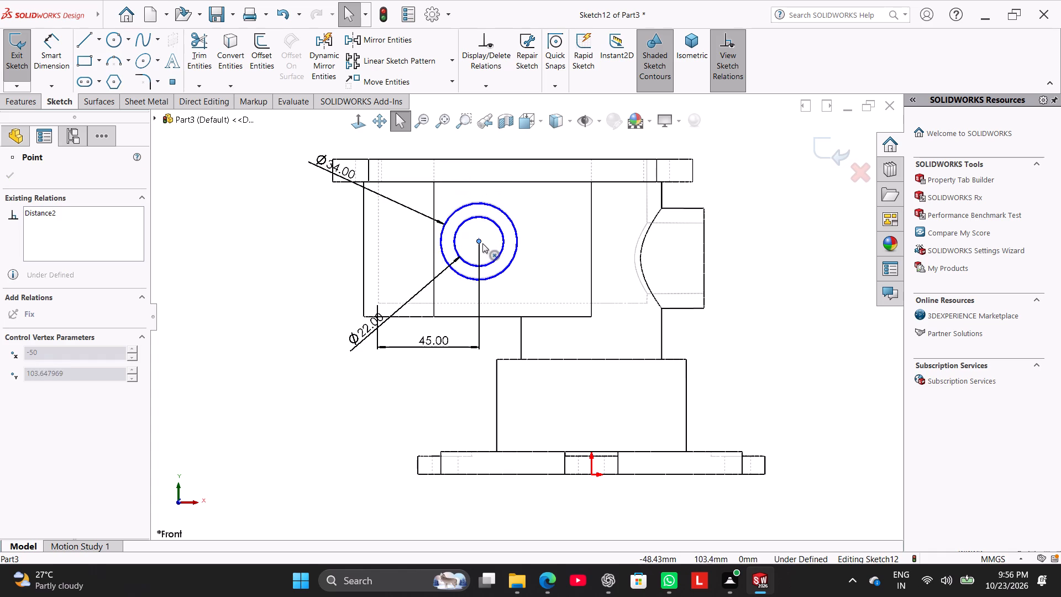
pyautogui.moveTo(482, 243); pyautogui.dragTo(482, 240)
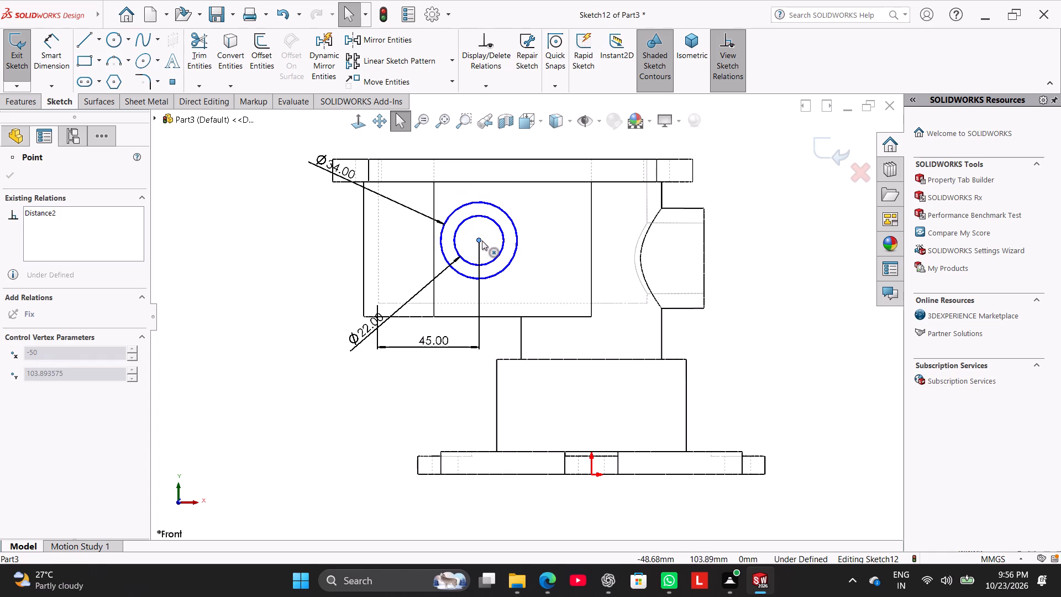
pyautogui.moveTo(482, 240); pyautogui.dragTo(484, 263)
pyautogui.click(286, 250)
pyautogui.click(55, 60)
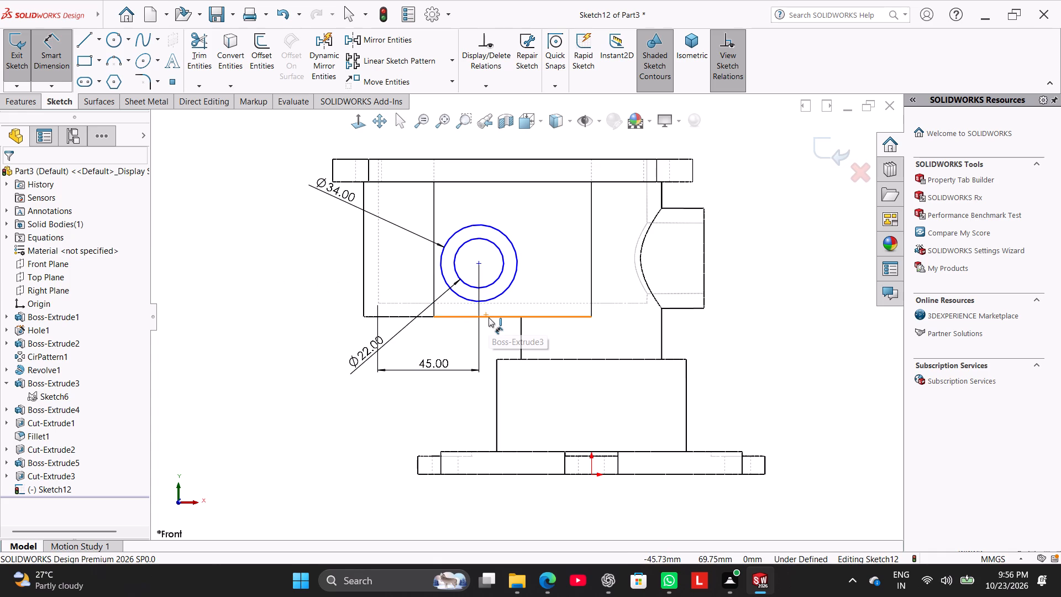
pyautogui.click(498, 305)
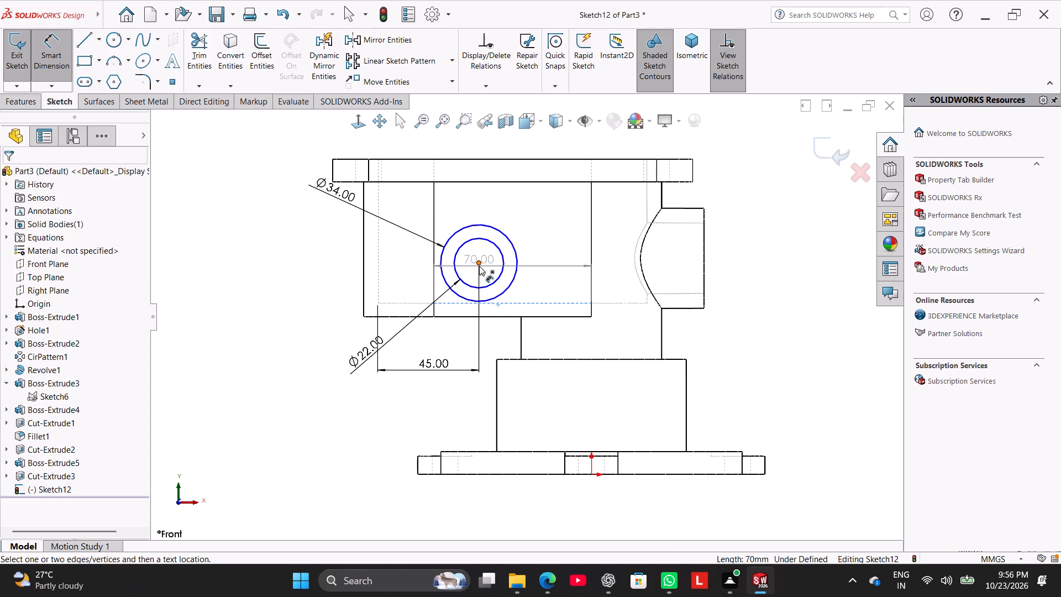
pyautogui.click(479, 265)
pyautogui.click(544, 271)
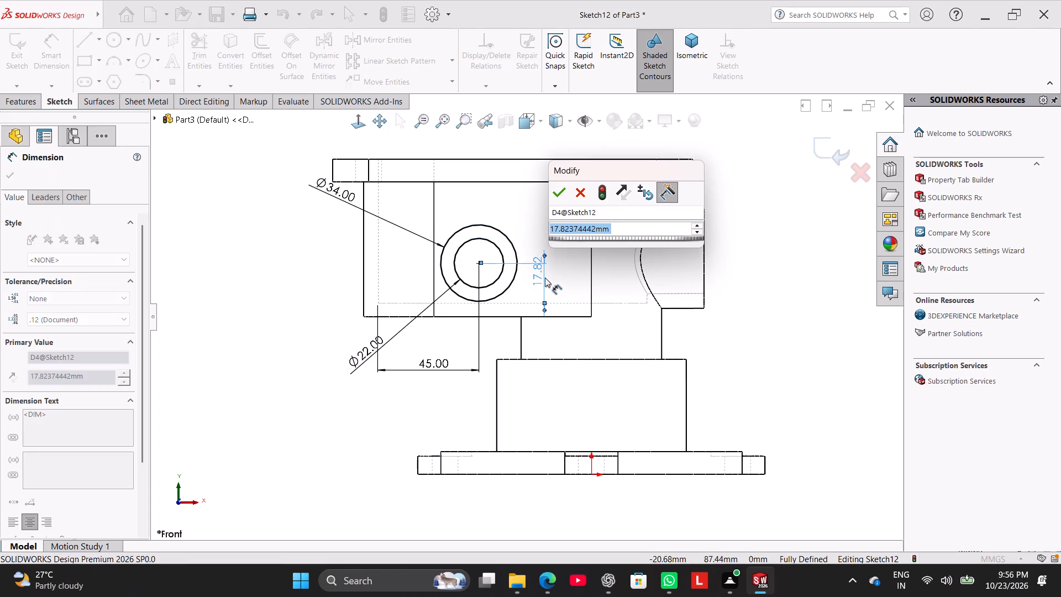
pyautogui.write('20')
pyautogui.press('Return')
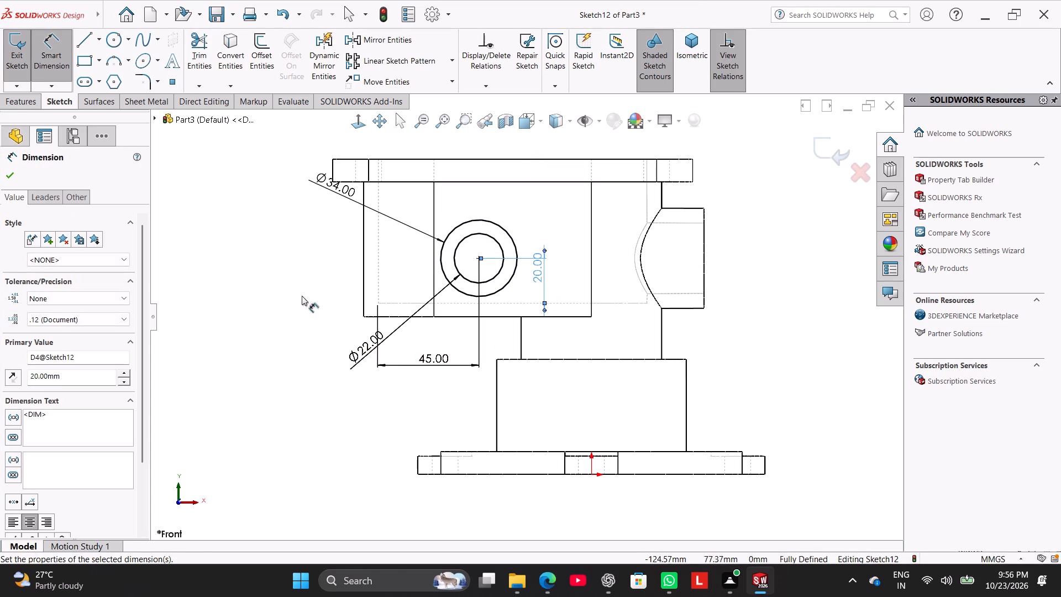
pyautogui.rightClick(269, 282)
pyautogui.click(300, 316)
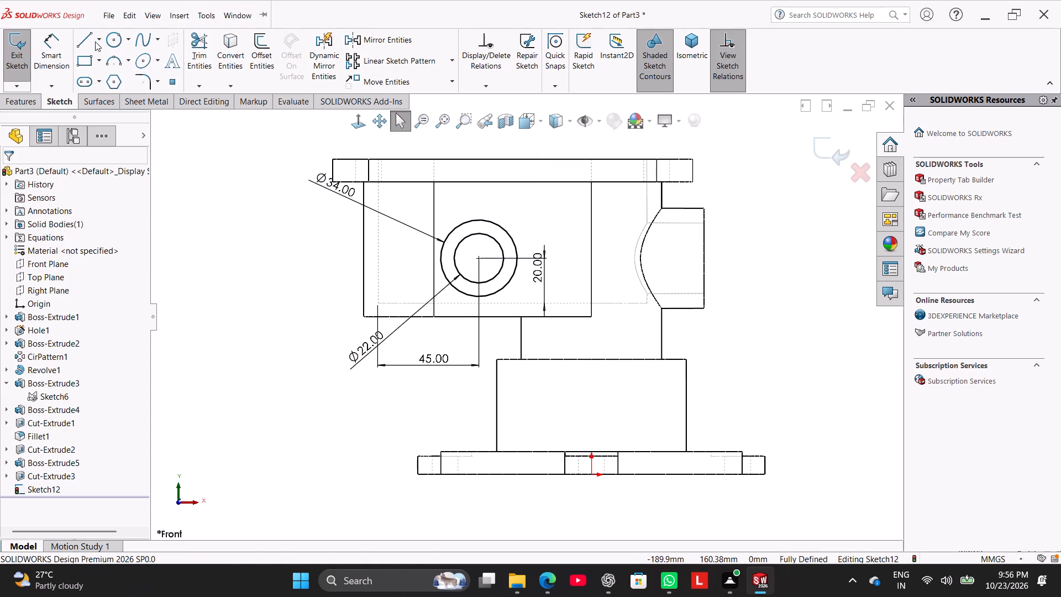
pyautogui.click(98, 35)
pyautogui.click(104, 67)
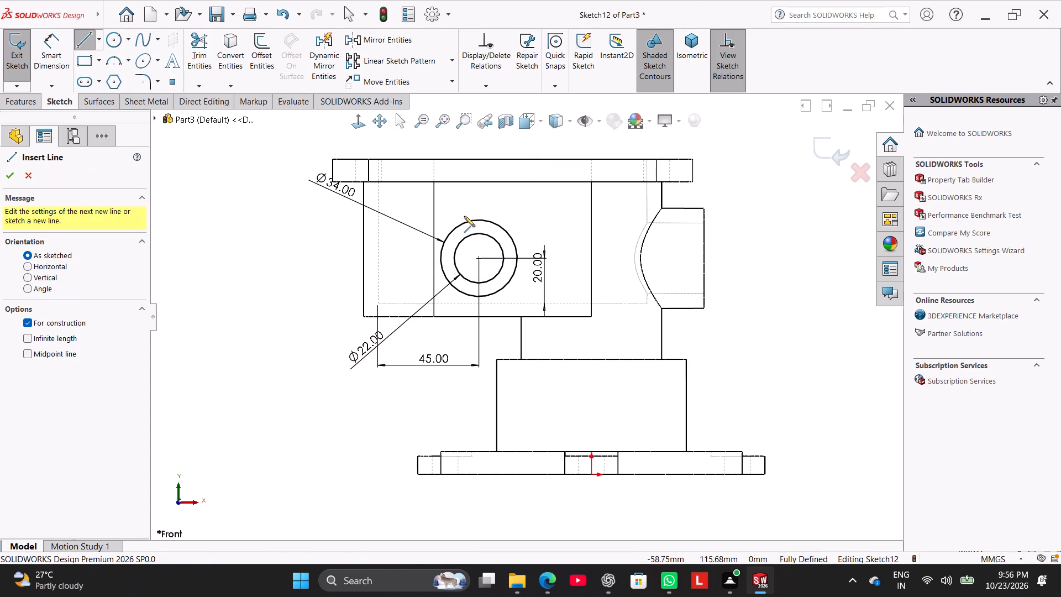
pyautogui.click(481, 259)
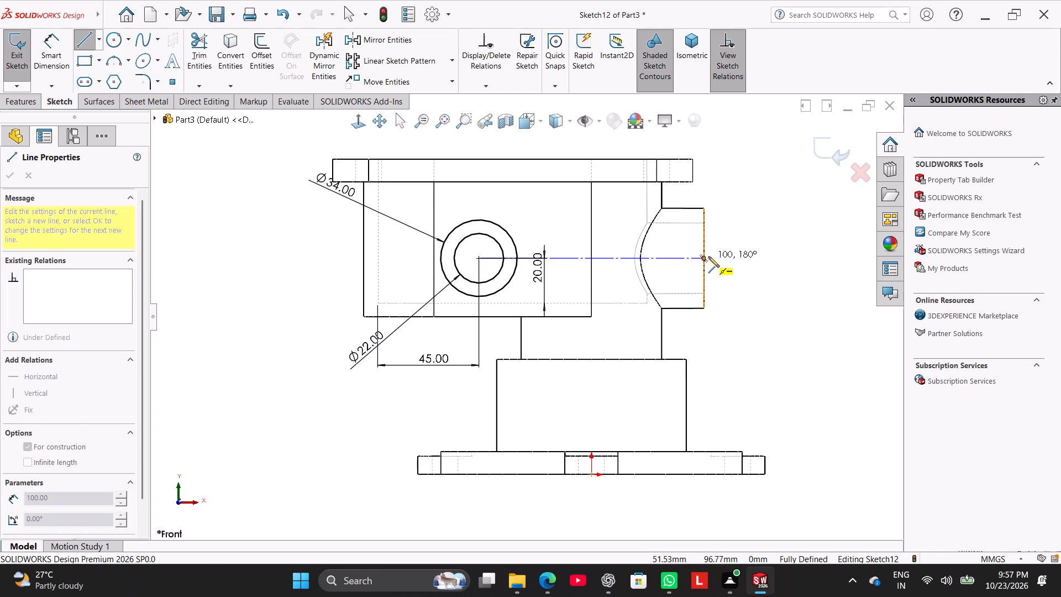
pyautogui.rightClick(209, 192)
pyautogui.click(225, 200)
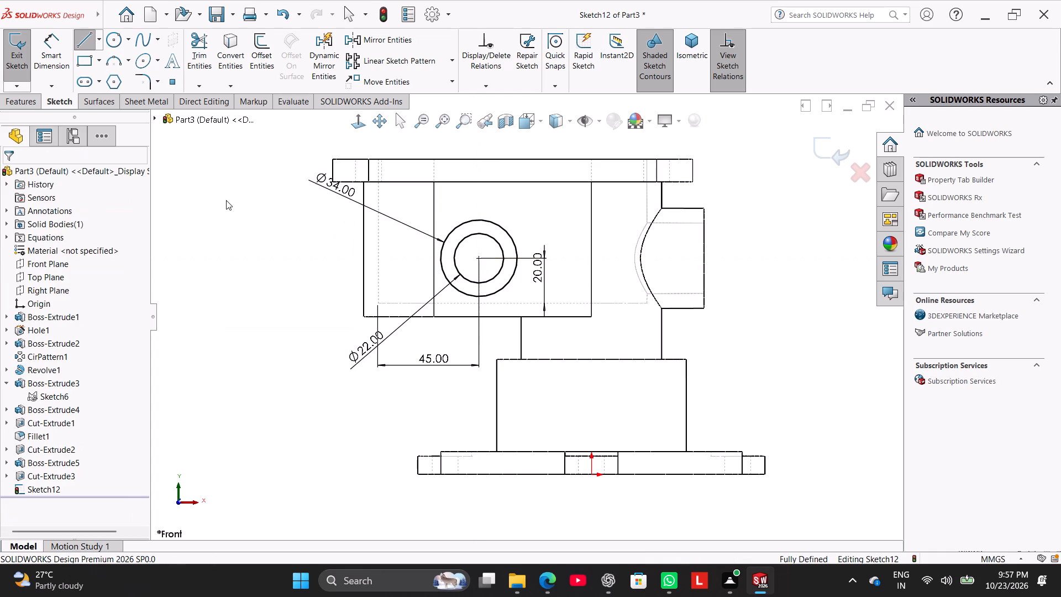
# Set the model's display style to Shaded With Edges.
pyautogui.click(571, 123)
pyautogui.click(563, 147)
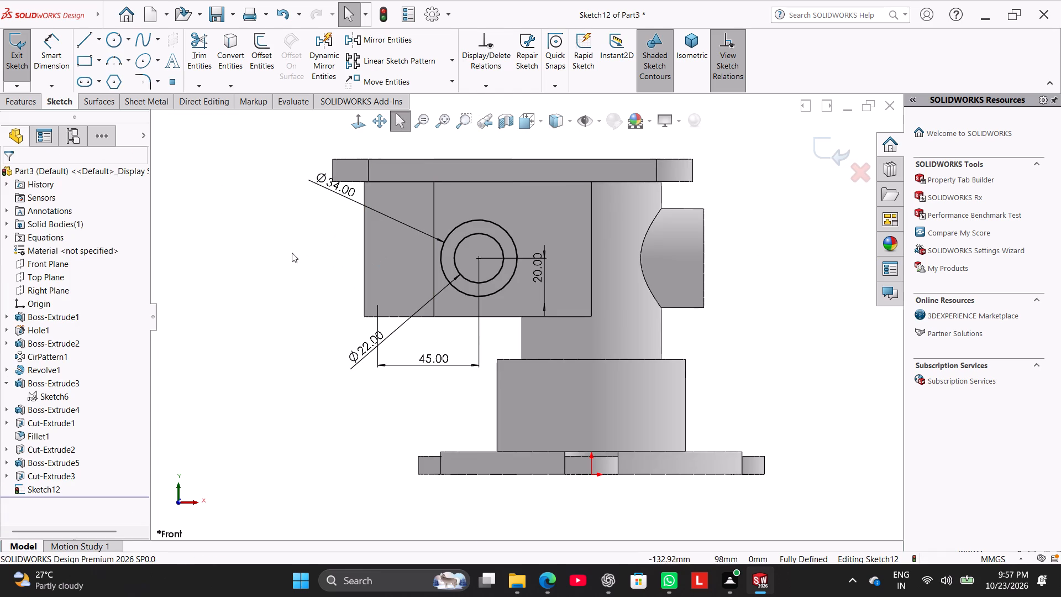
pyautogui.click(292, 253)
# Start a boss extrude of the two-circle ring sketch from an offset of "E"+25.
pyautogui.click(33, 106)
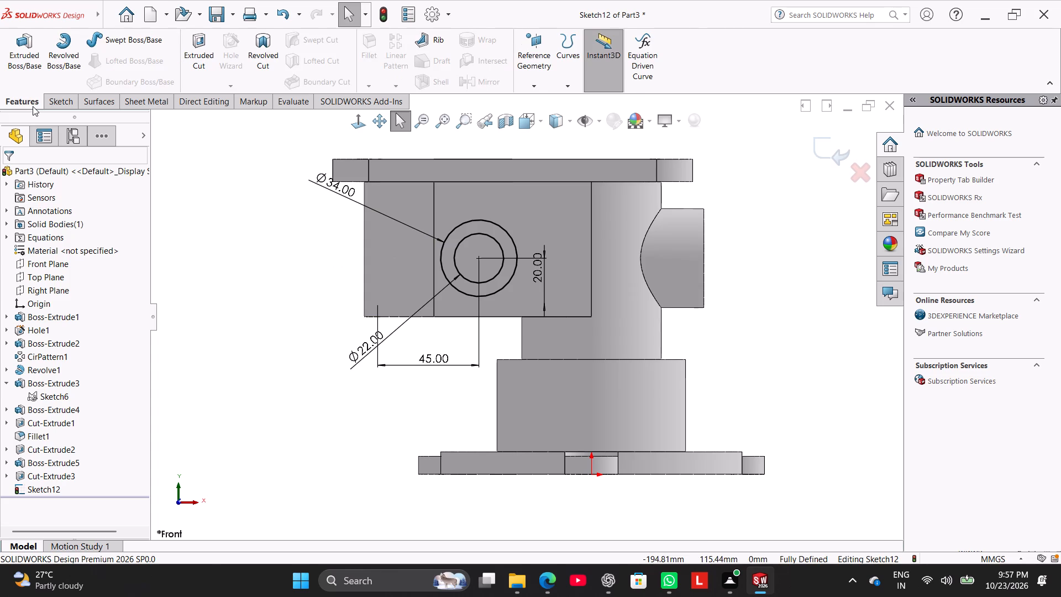
pyautogui.click(25, 63)
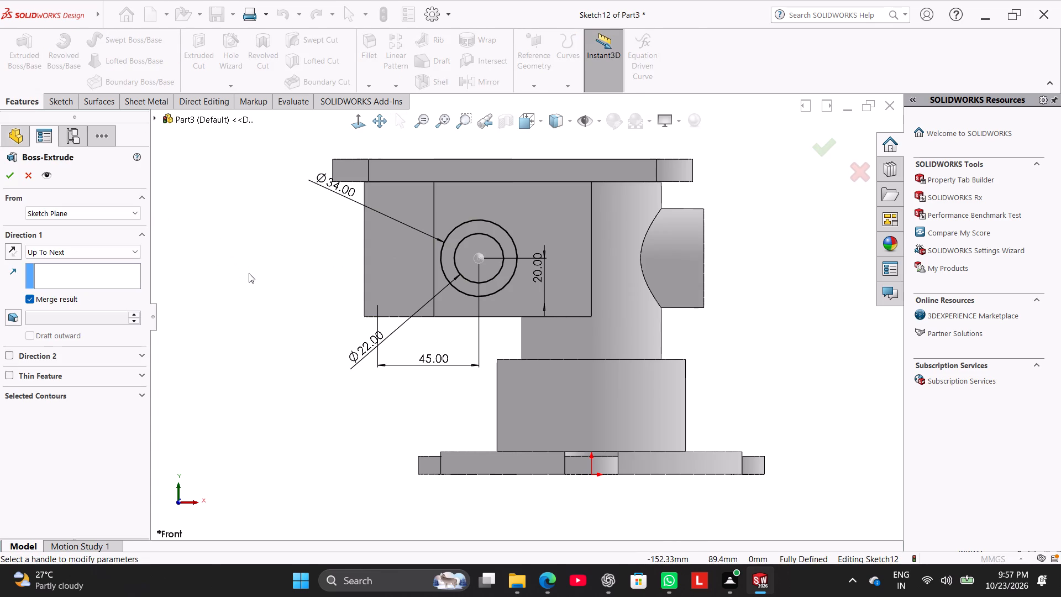
pyautogui.moveTo(267, 270); pyautogui.dragTo(279, 442, button='middle')
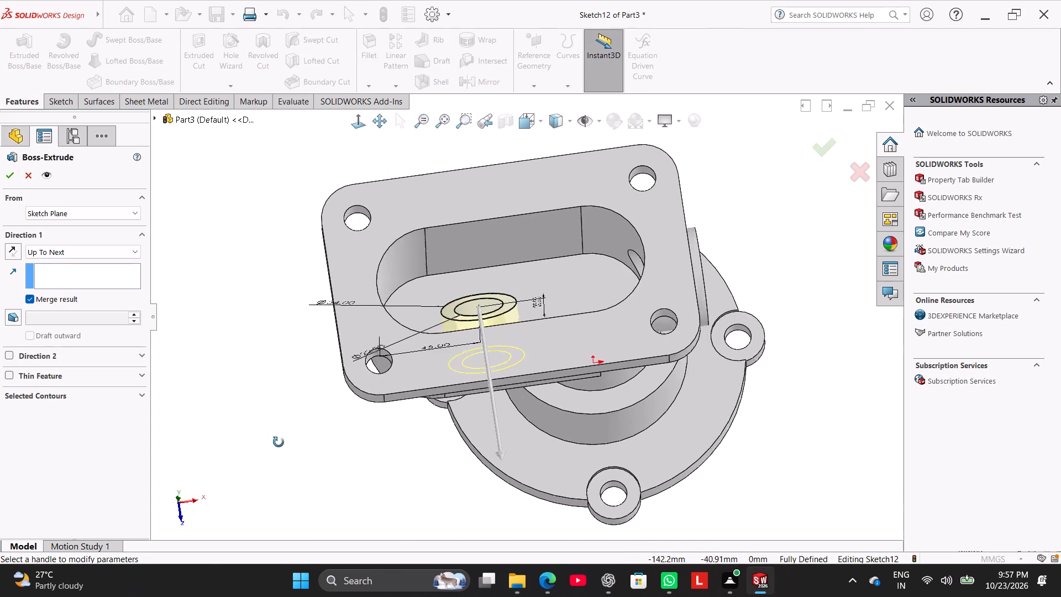
pyautogui.moveTo(279, 442); pyautogui.dragTo(275, 441, button='middle')
pyautogui.click(69, 211)
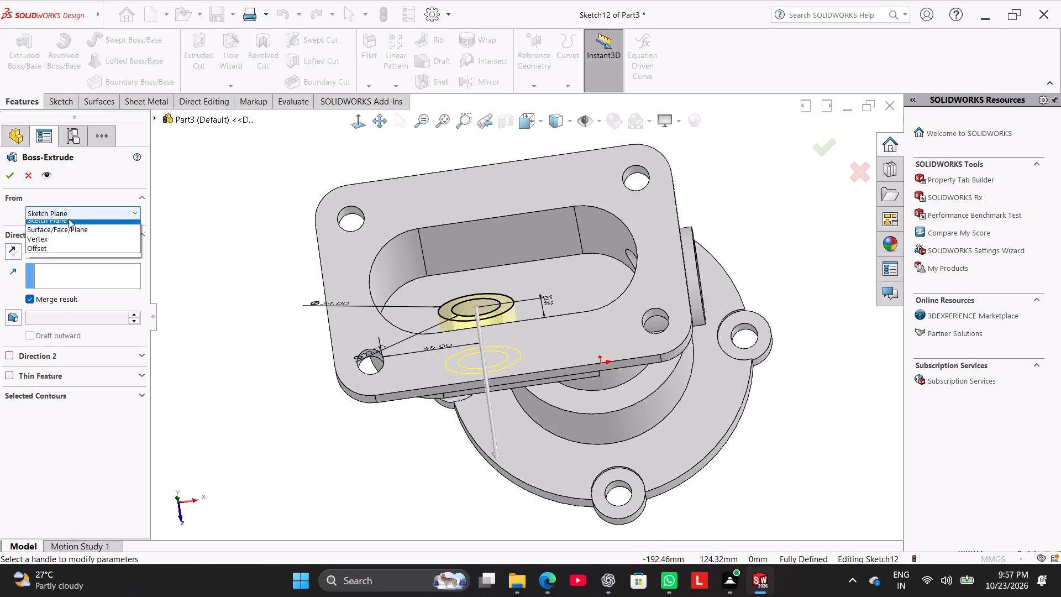
pyautogui.click(81, 253)
pyautogui.doubleClick(76, 236)
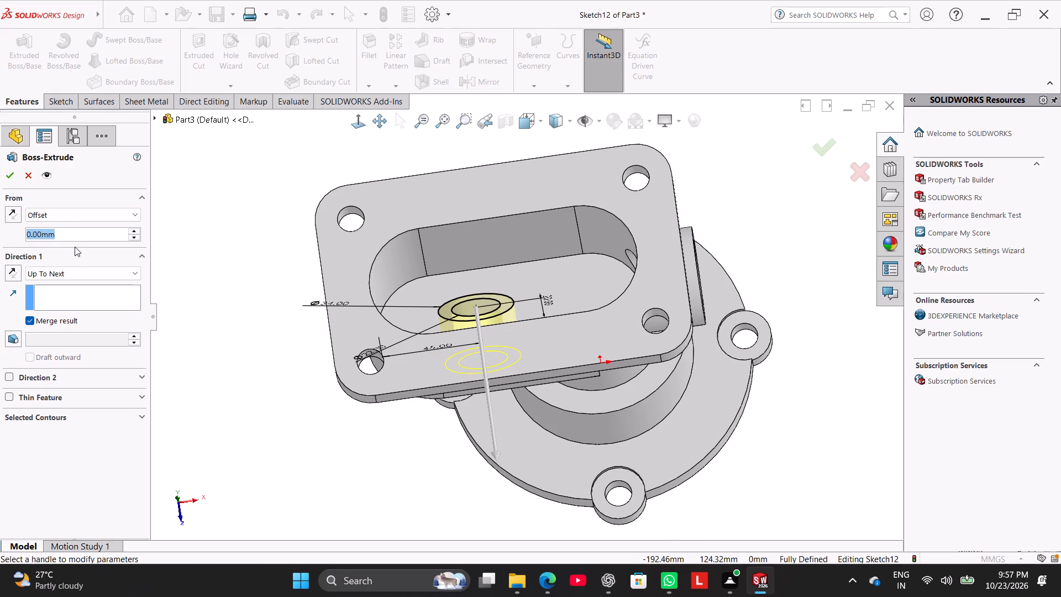
pyautogui.press('=')
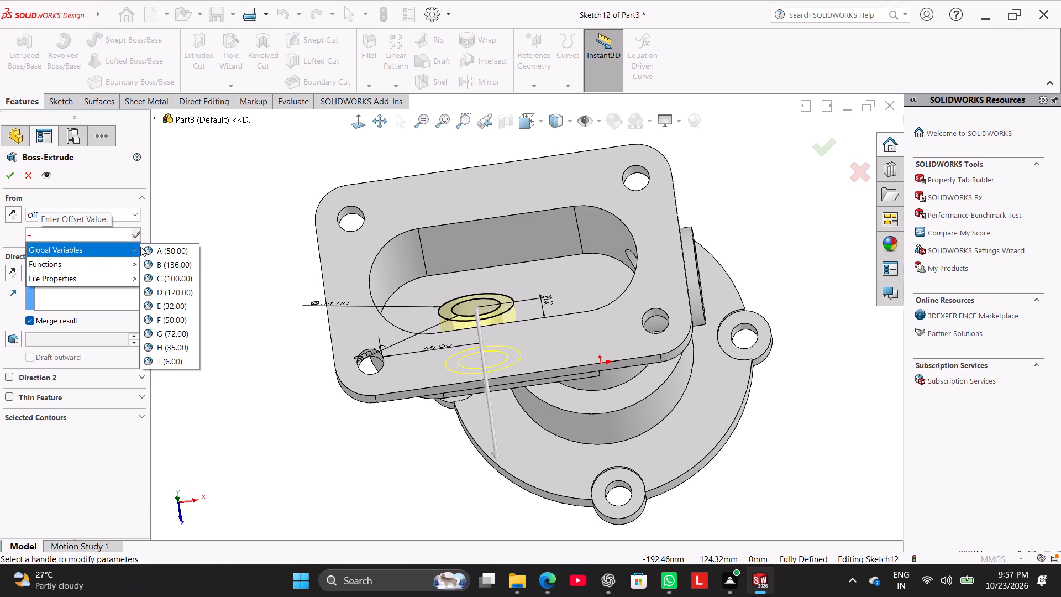
pyautogui.click(165, 310)
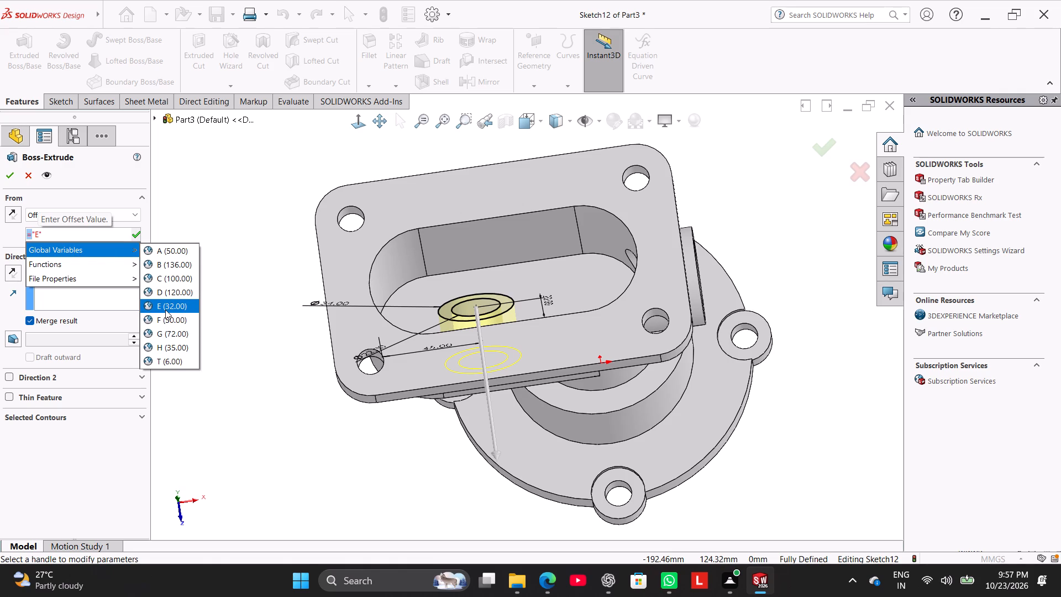
pyautogui.write('+25')
pyautogui.press('Return')
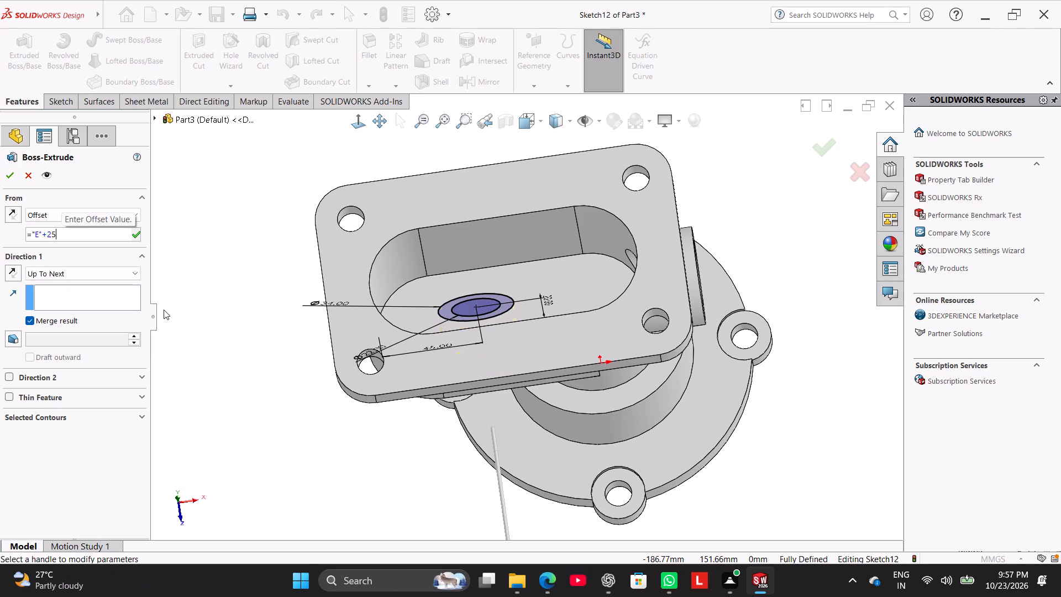
pyautogui.scroll(3, 244, 324)
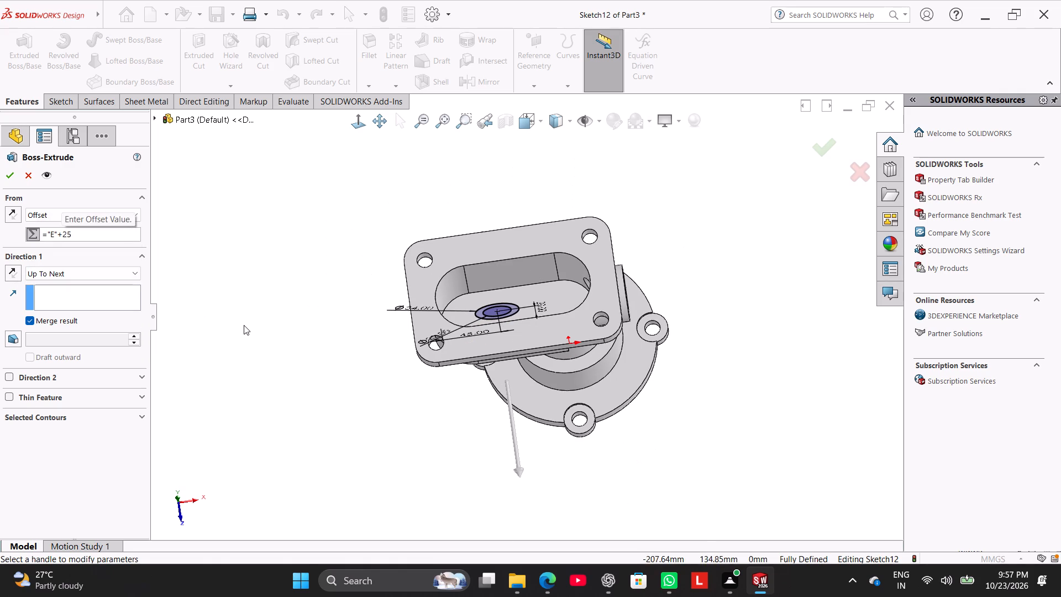
pyautogui.click(19, 215)
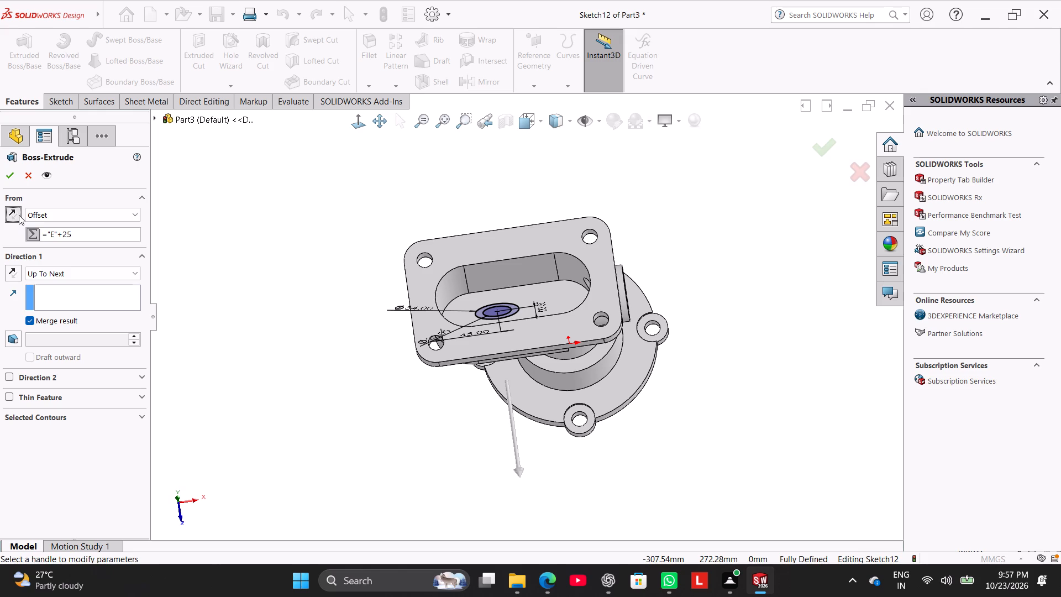
pyautogui.click(19, 215)
# Reverse the ring extrusion toward the oblong housing with the Up To Next end condition and finish the boss.
pyautogui.click(48, 274)
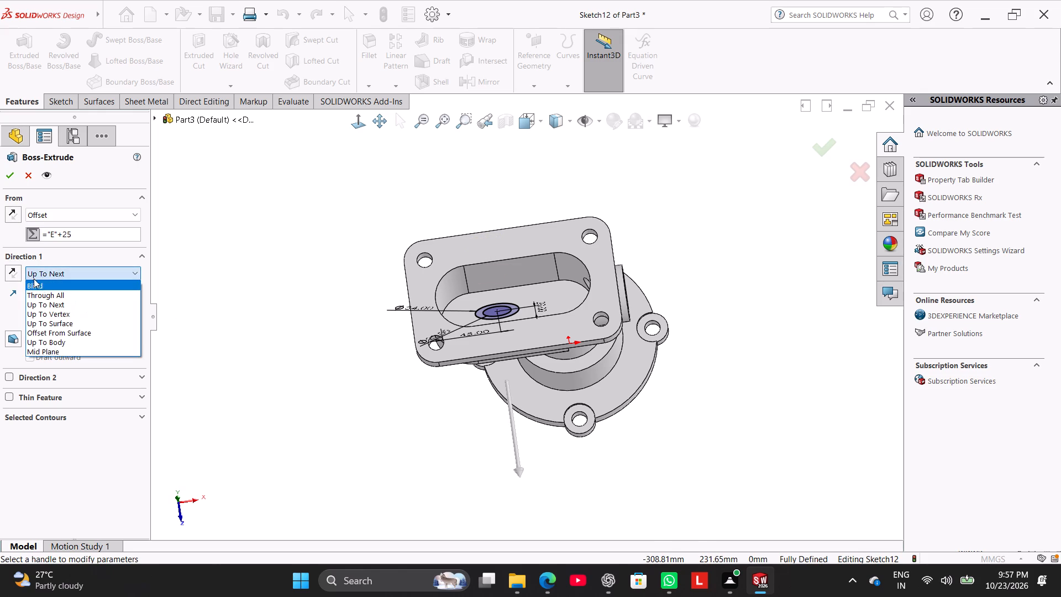
pyautogui.click(20, 270)
pyautogui.click(20, 270)
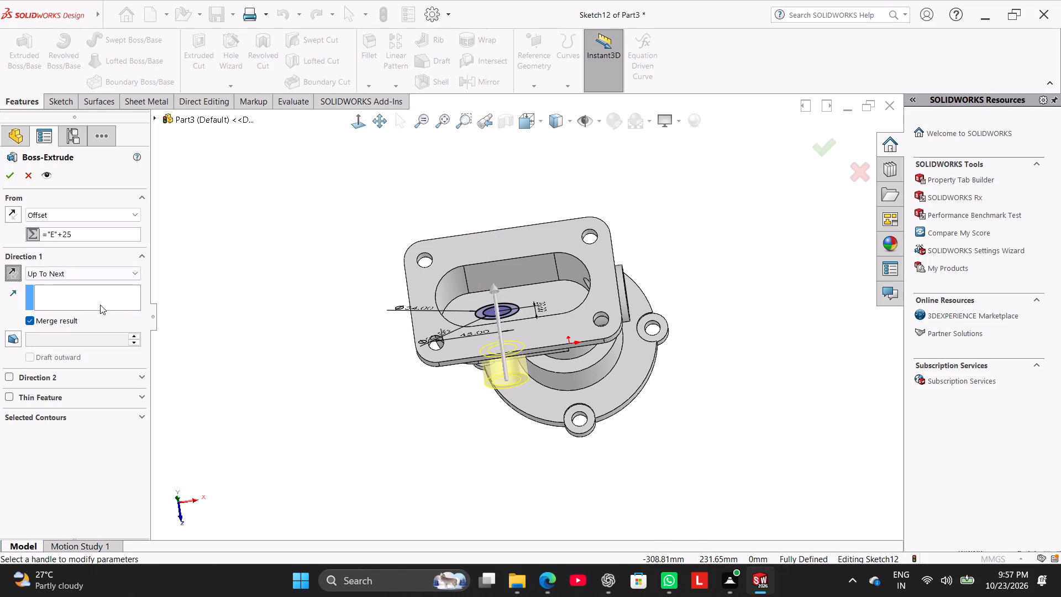
pyautogui.moveTo(282, 353); pyautogui.dragTo(177, 266, button='middle')
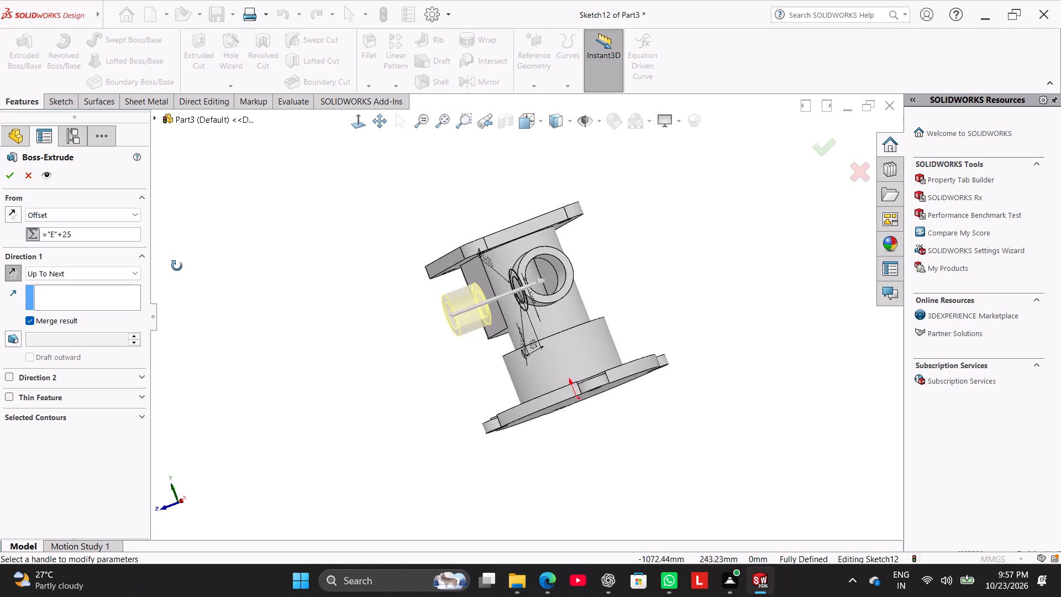
pyautogui.moveTo(177, 266); pyautogui.dragTo(195, 294, button='middle')
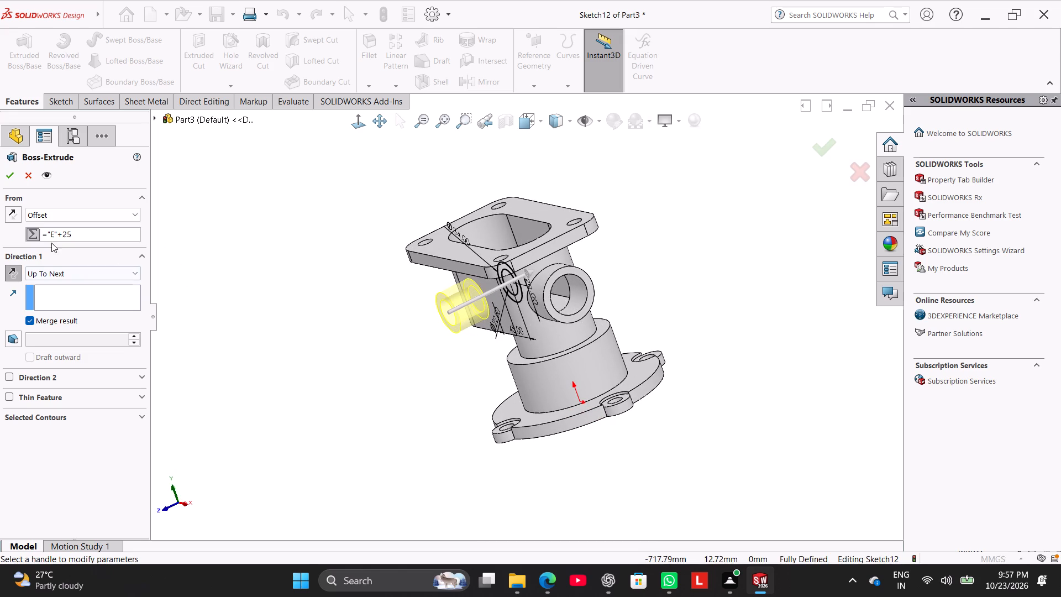
pyautogui.click(6, 174)
pyautogui.click(235, 265)
# Start a sketch on the outer end face of the new hollow port.
pyautogui.moveTo(279, 294); pyautogui.dragTo(301, 317, button='middle')
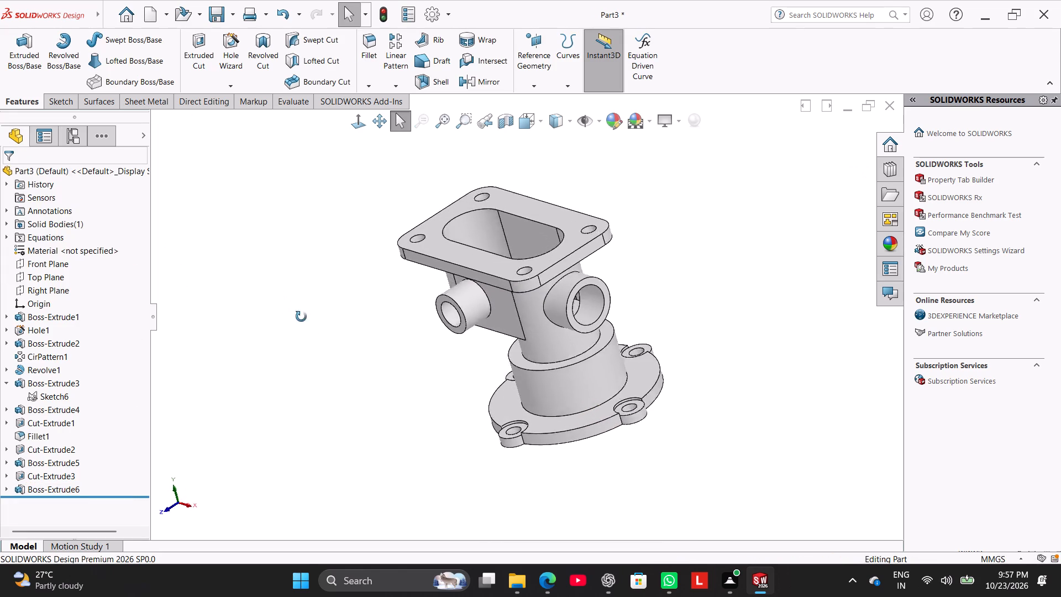
pyautogui.moveTo(301, 317); pyautogui.dragTo(297, 252, button='middle')
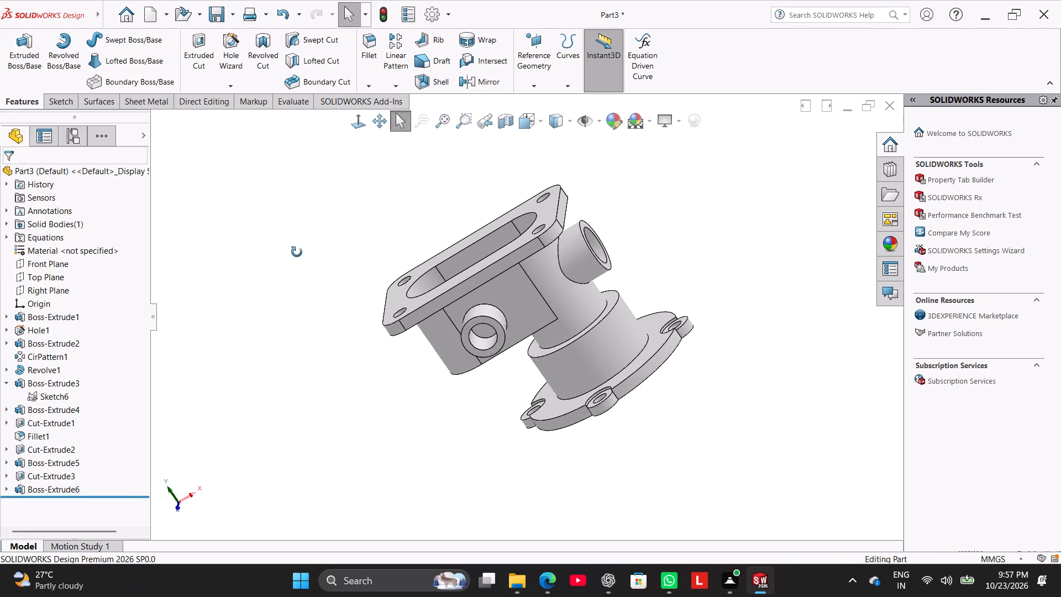
pyautogui.moveTo(297, 252); pyautogui.dragTo(297, 235, button='middle')
pyautogui.rightClick(480, 311)
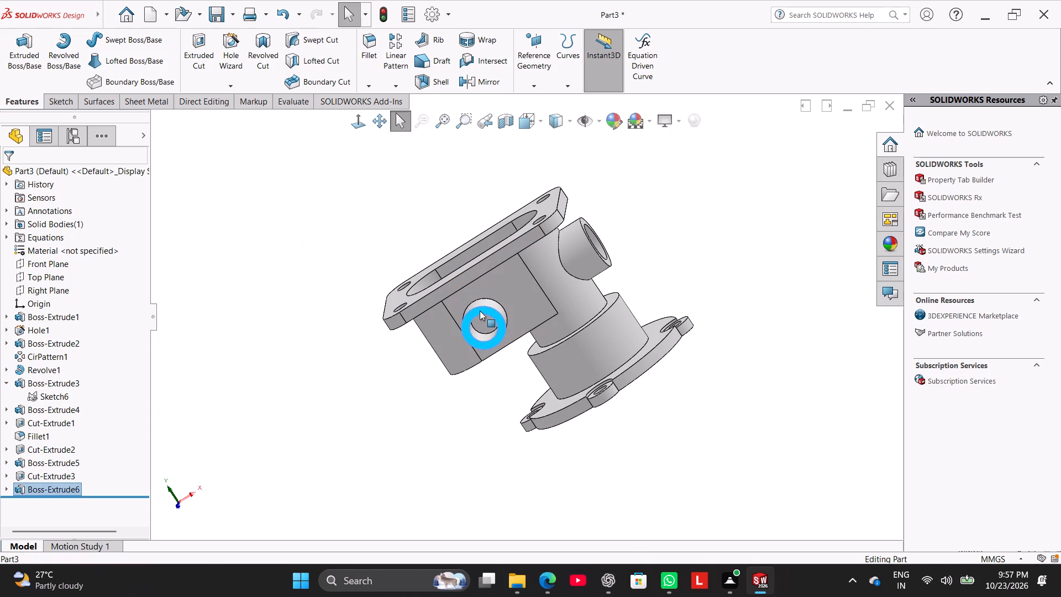
pyautogui.click(511, 292)
pyautogui.click(271, 297)
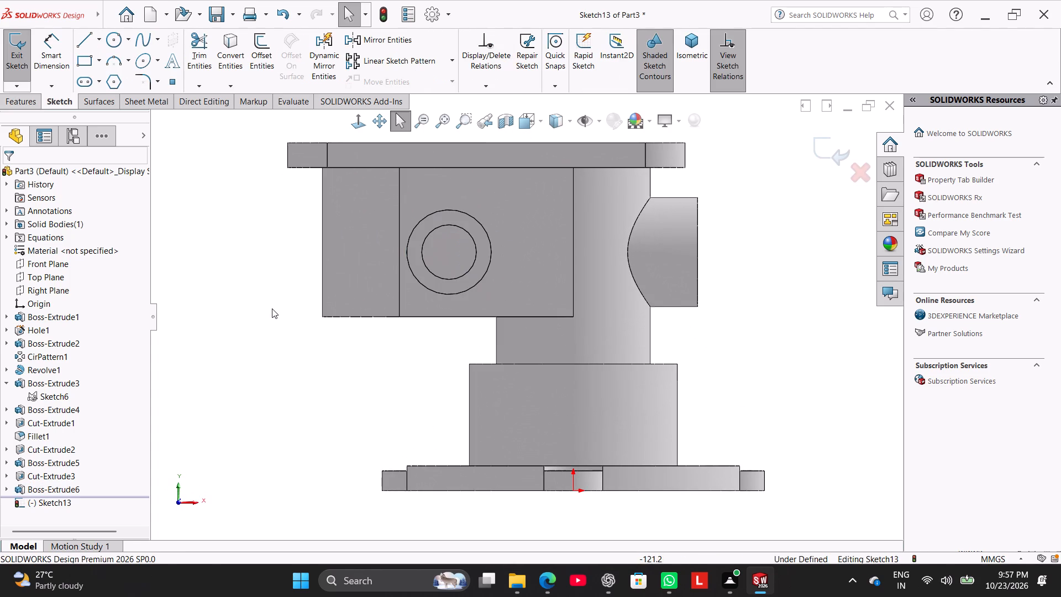
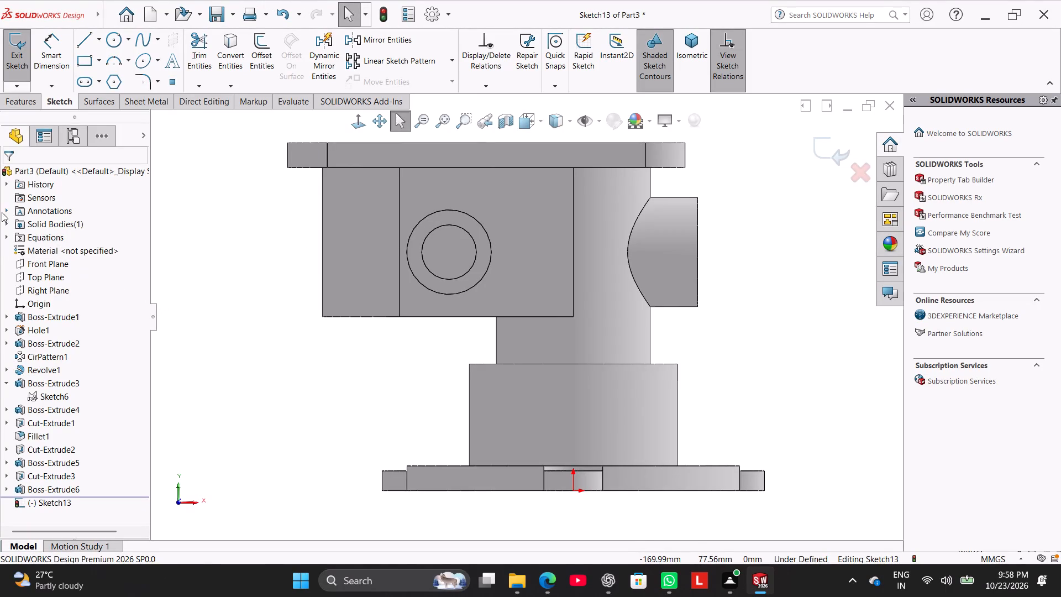
# Sketch a circle centred on the new port's end face and set its diameter to 18*2 mm.
pyautogui.click(111, 39)
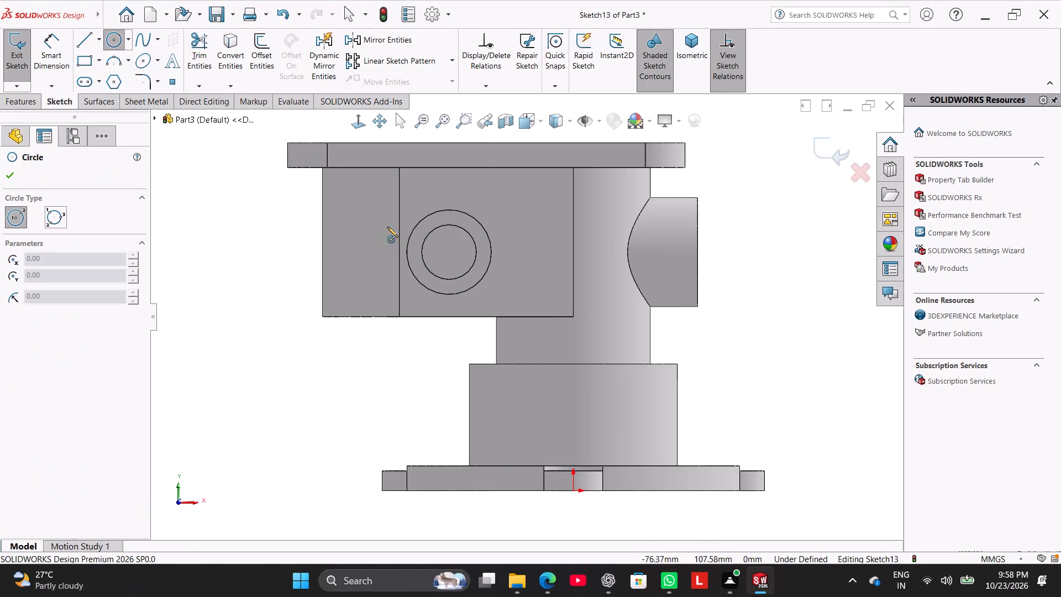
pyautogui.click(448, 253)
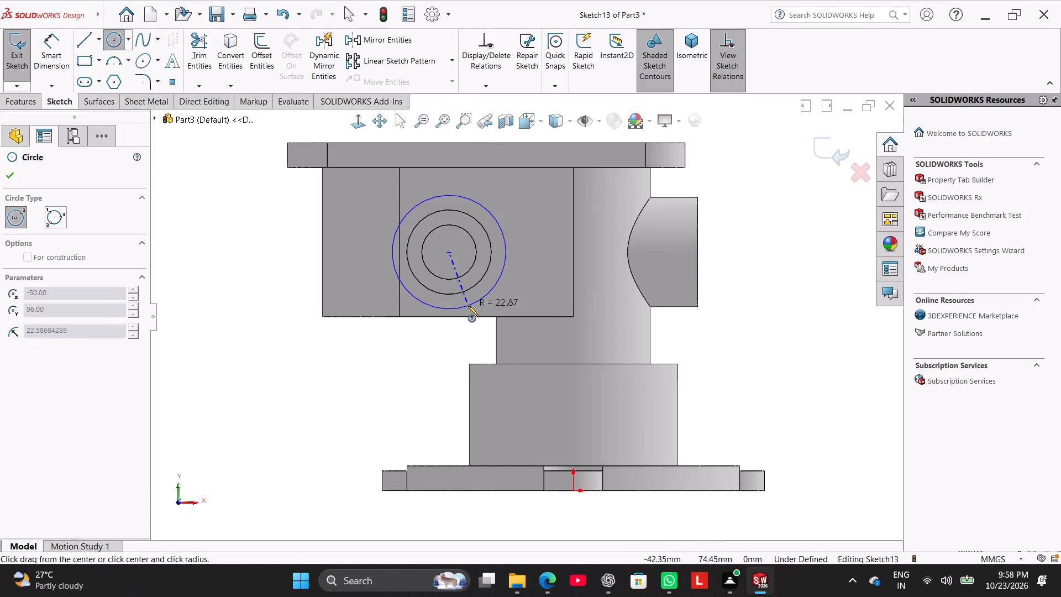
pyautogui.click(470, 308)
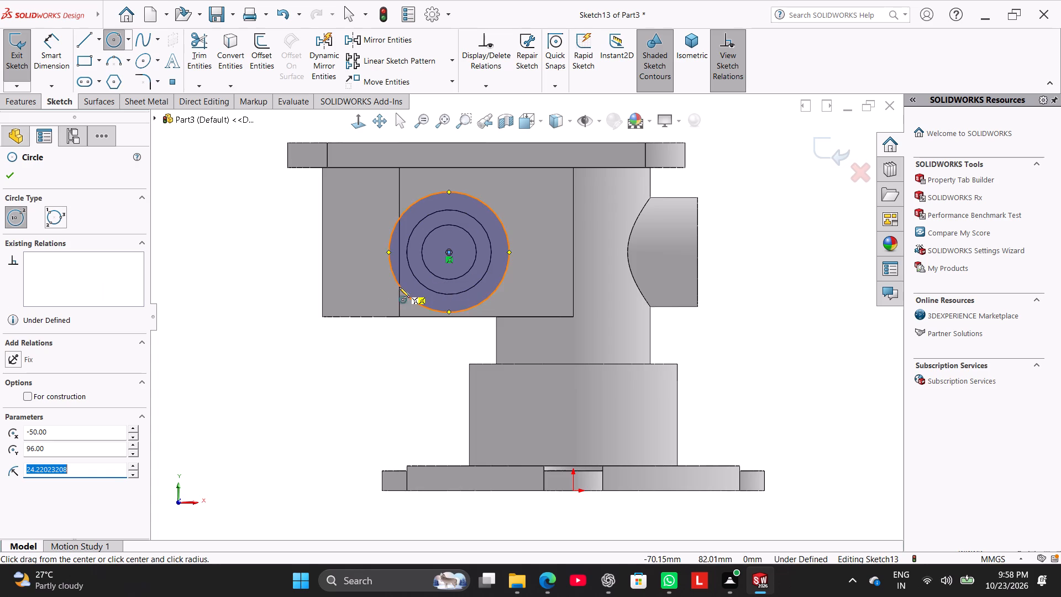
pyautogui.click(38, 57)
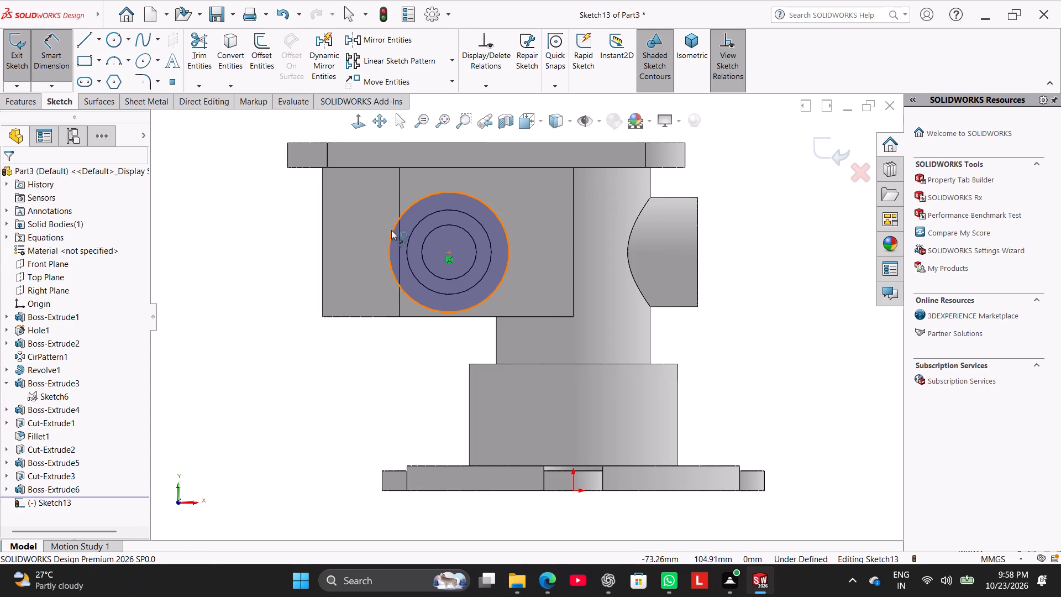
pyautogui.moveTo(395, 232); pyautogui.dragTo(388, 227)
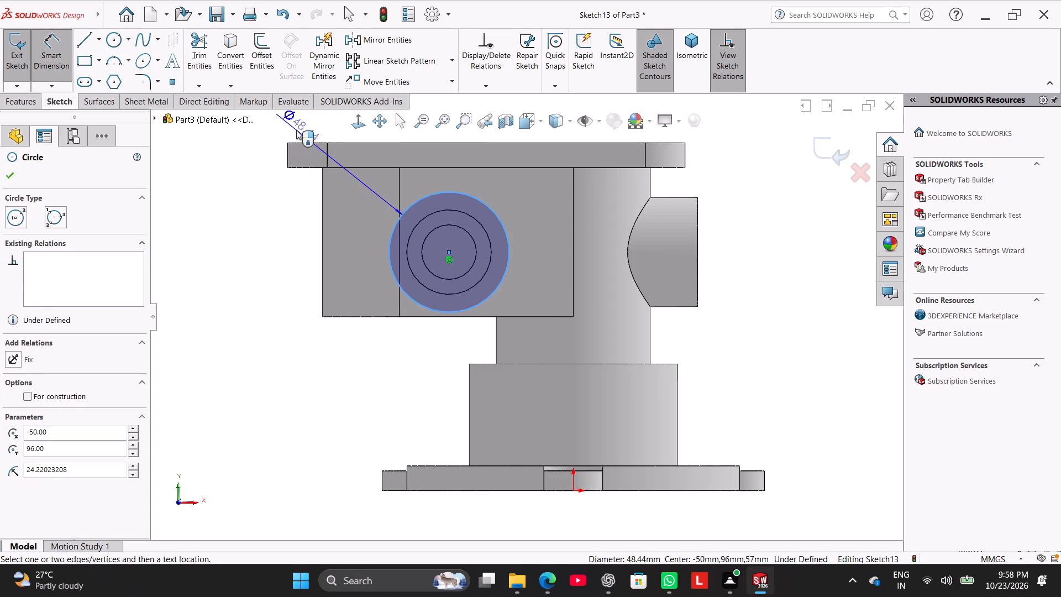
pyautogui.click(296, 130)
pyautogui.write('18')
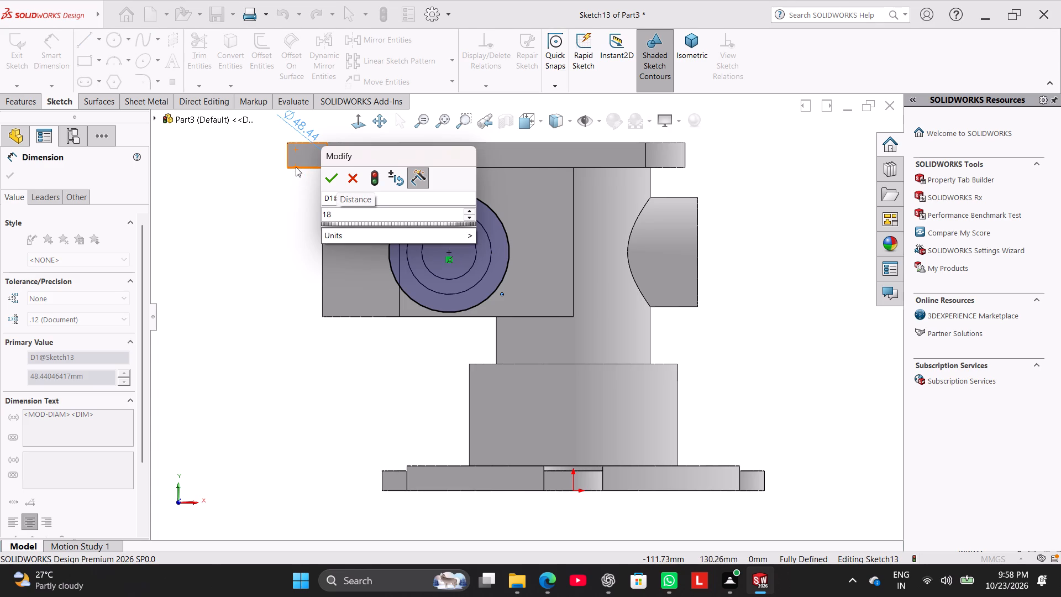
pyautogui.press('*')
pyautogui.press('2')
pyautogui.press('Return')
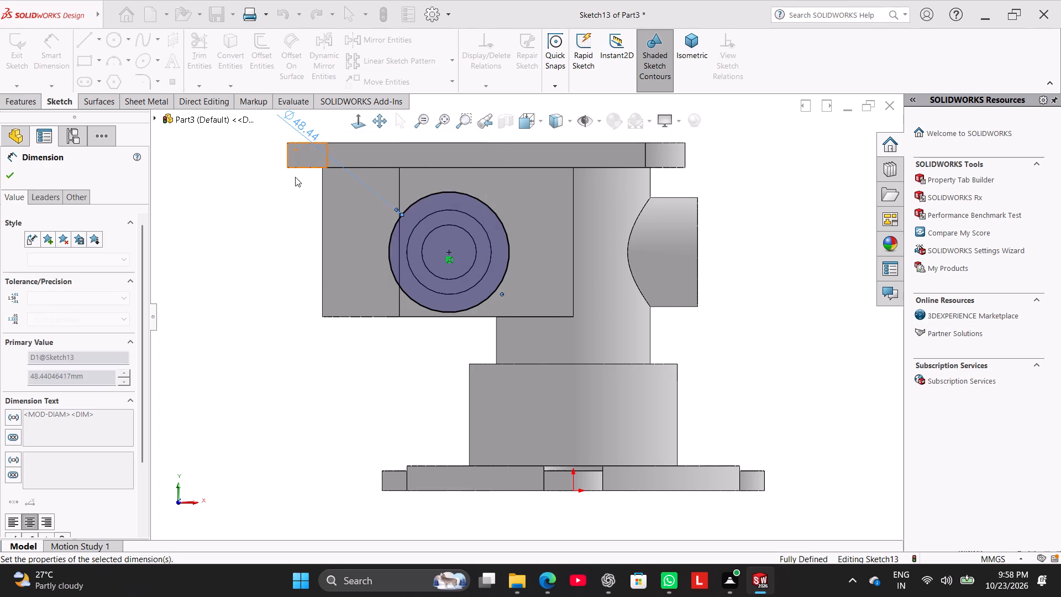
pyautogui.rightClick(252, 245)
pyautogui.click(279, 279)
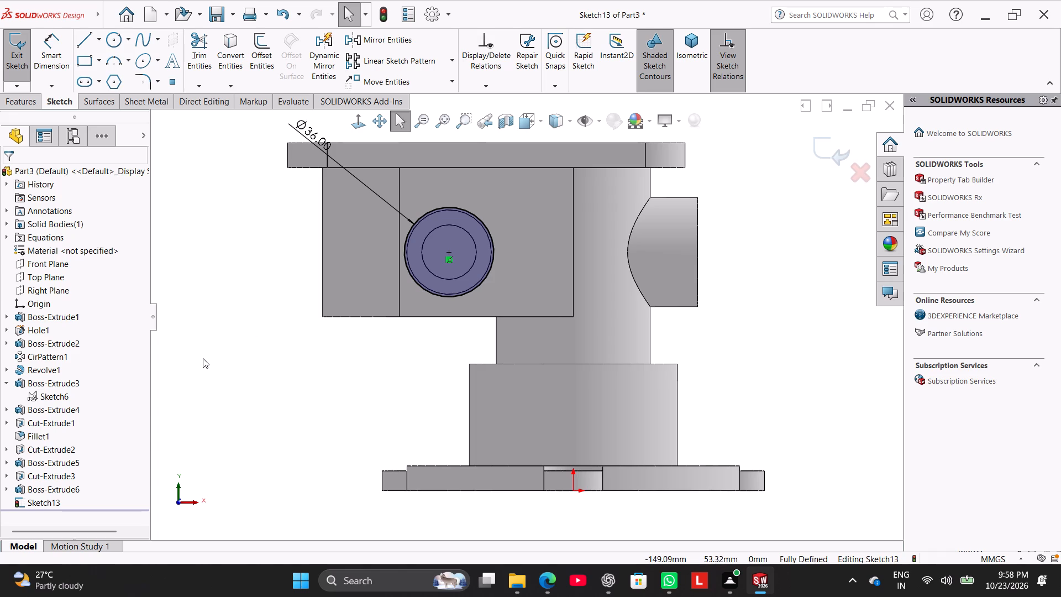
# Sketch two concentric circles about 23 mm and 14 mm in diameter outside the housing, level with the port centre.
pyautogui.click(114, 39)
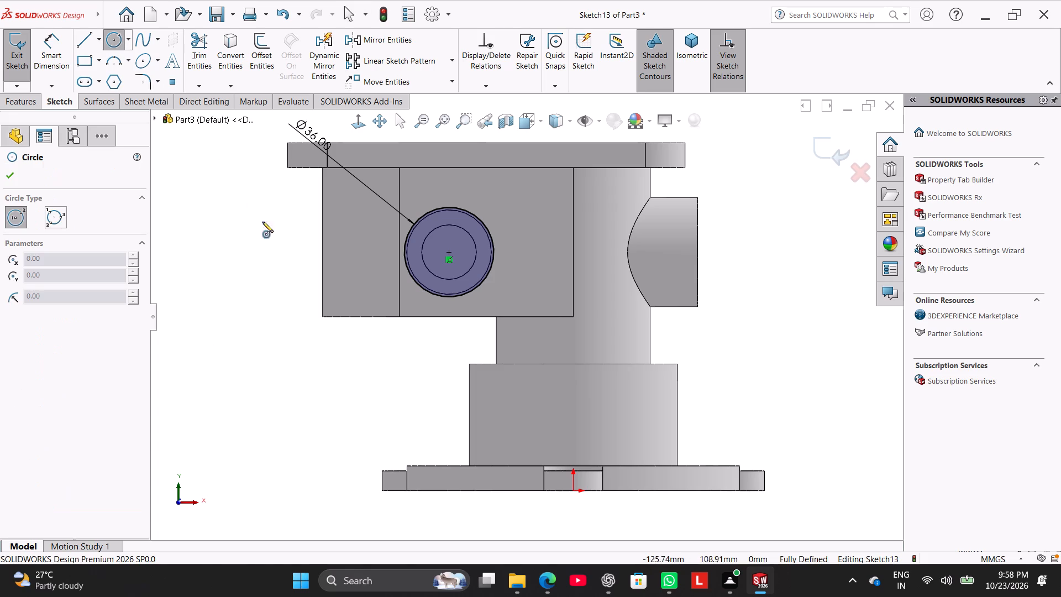
pyautogui.click(295, 249)
pyautogui.click(308, 277)
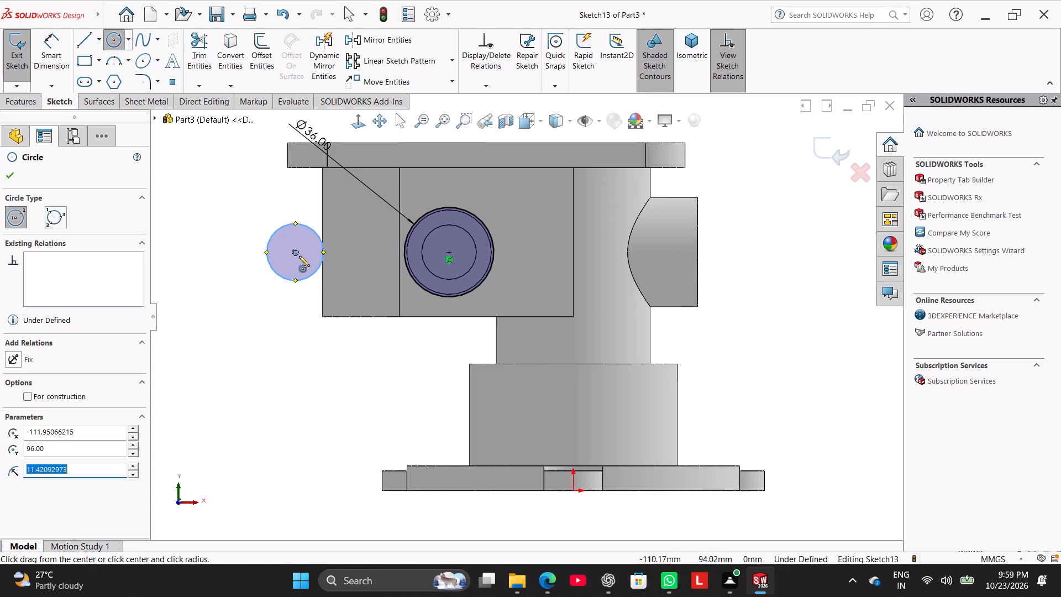
pyautogui.click(296, 253)
pyautogui.click(304, 267)
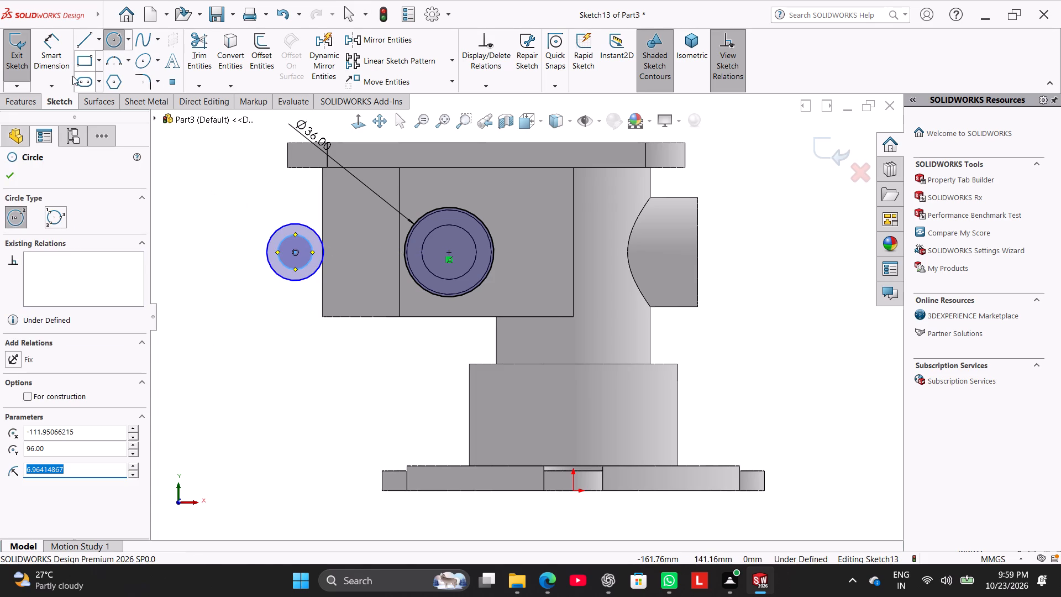
# Set the diameters of the two concentric side circles to 20 mm for the outer and 7 mm for the inner.
pyautogui.click(64, 60)
pyautogui.moveTo(293, 225); pyautogui.dragTo(287, 223)
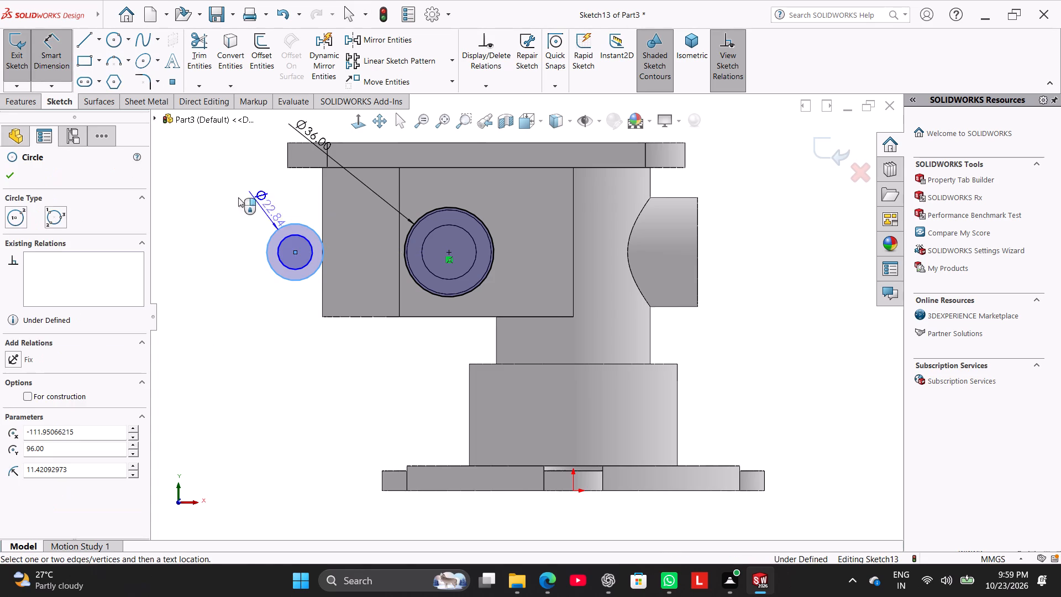
pyautogui.click(221, 183)
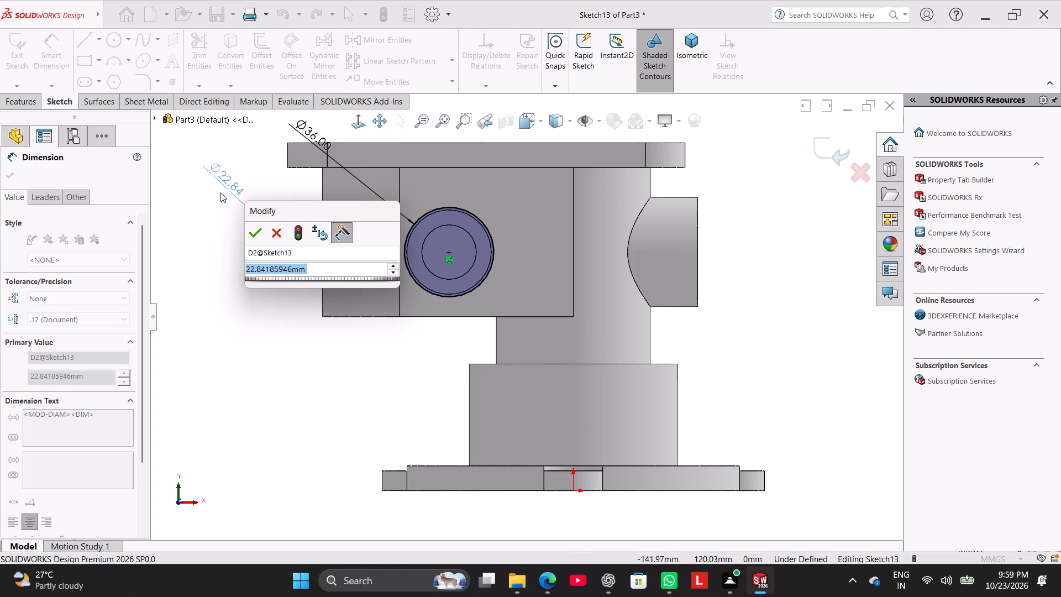
pyautogui.write('20')
pyautogui.press('Return')
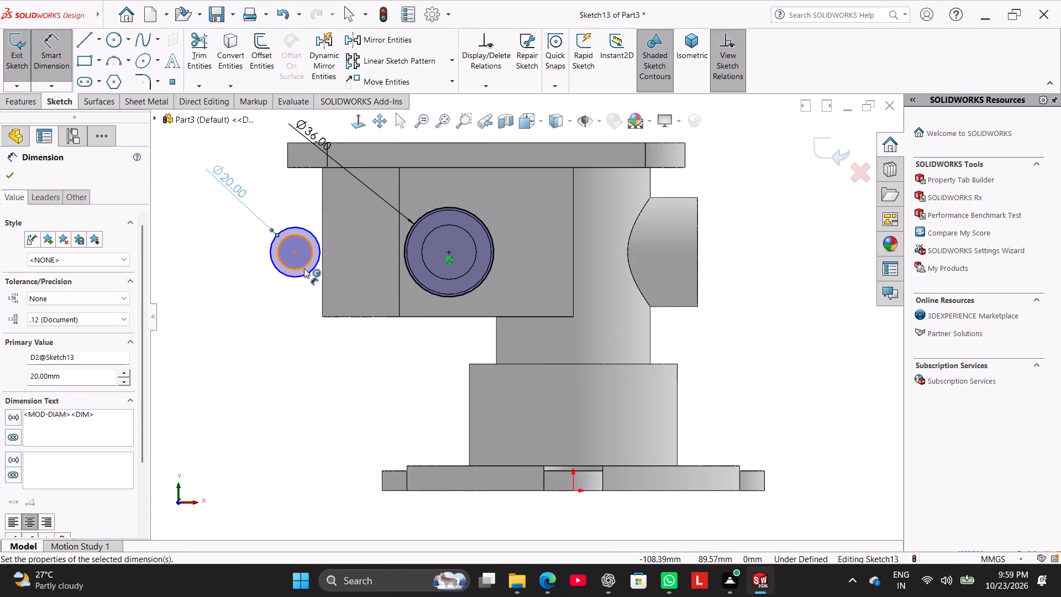
pyautogui.click(304, 268)
pyautogui.click(254, 312)
pyautogui.press('7')
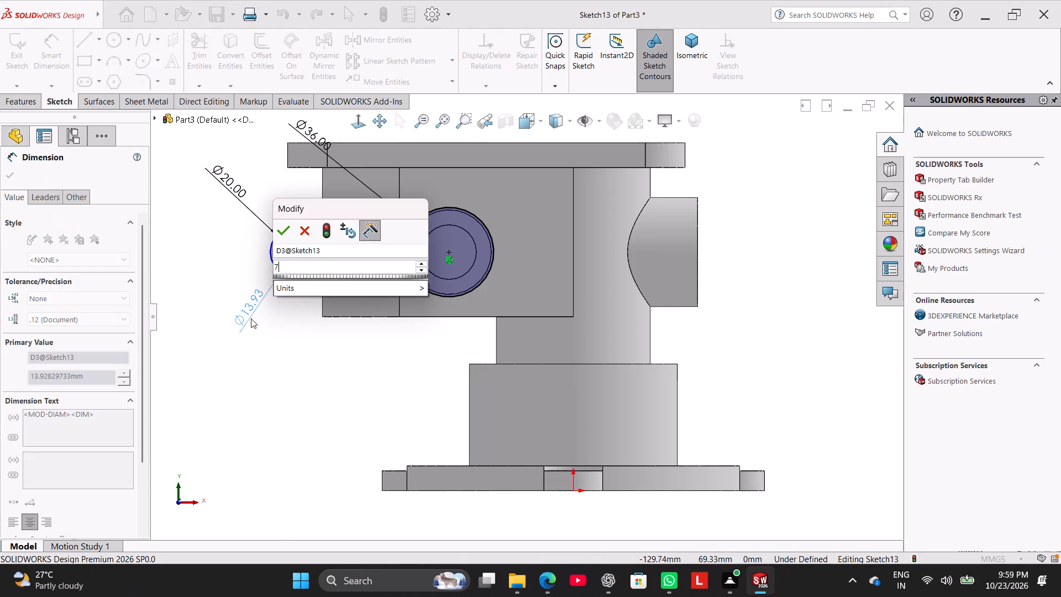
pyautogui.press('Return')
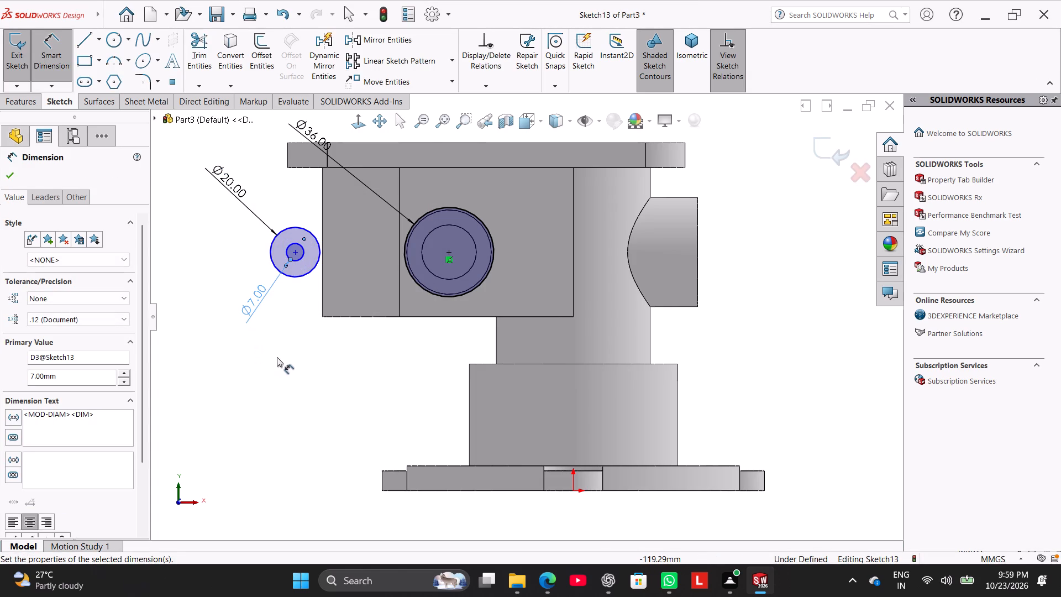
pyautogui.rightClick(277, 357)
pyautogui.click(307, 390)
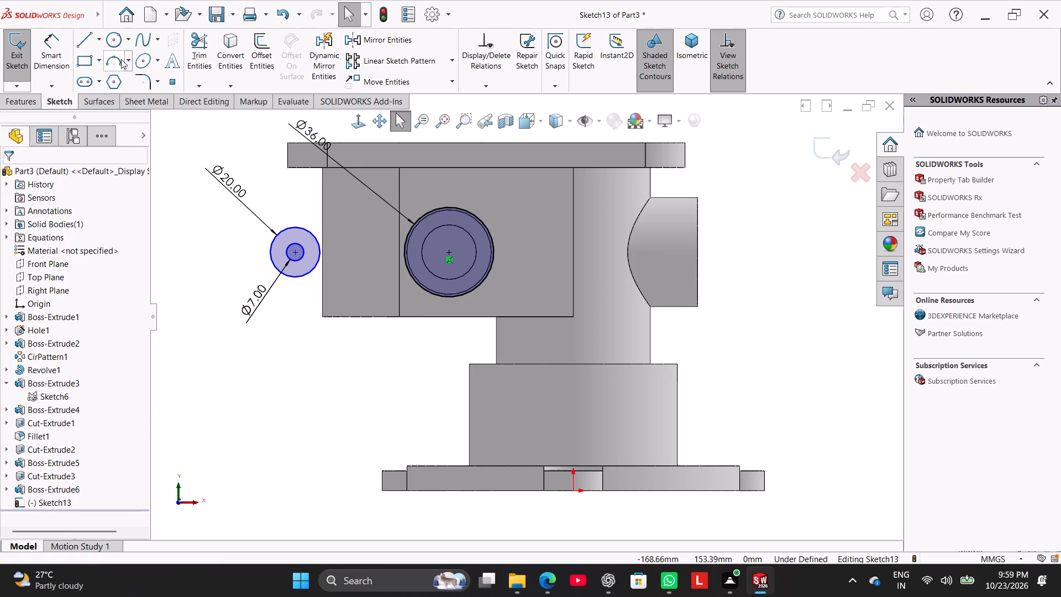
# Draw a horizontal centerline from the small concentric circles' centre to the port centre.
pyautogui.click(99, 39)
pyautogui.click(107, 69)
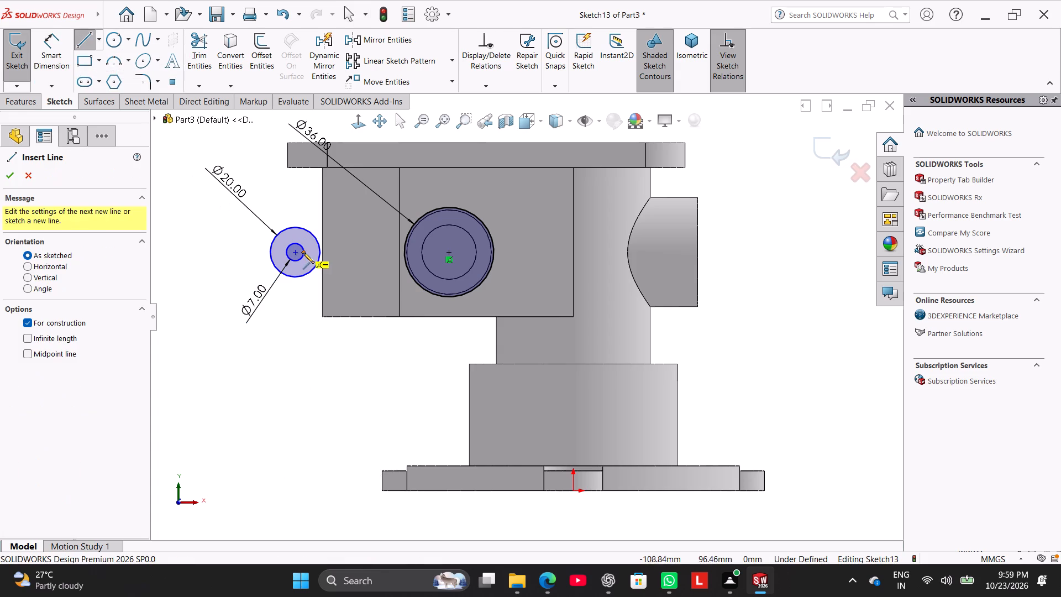
pyautogui.click(295, 254)
pyautogui.click(448, 251)
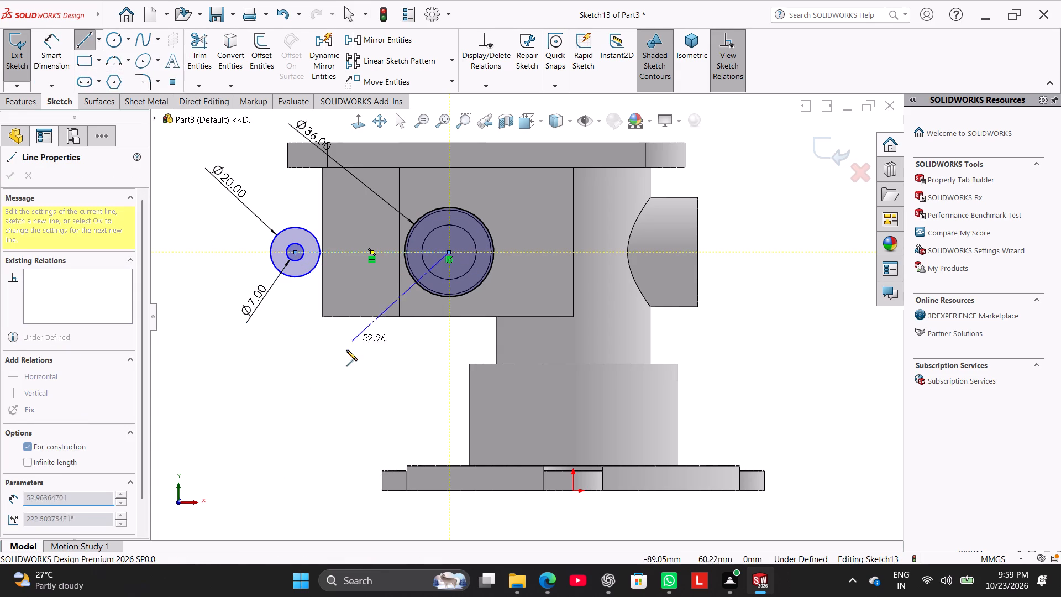
pyautogui.rightClick(347, 355)
pyautogui.click(365, 360)
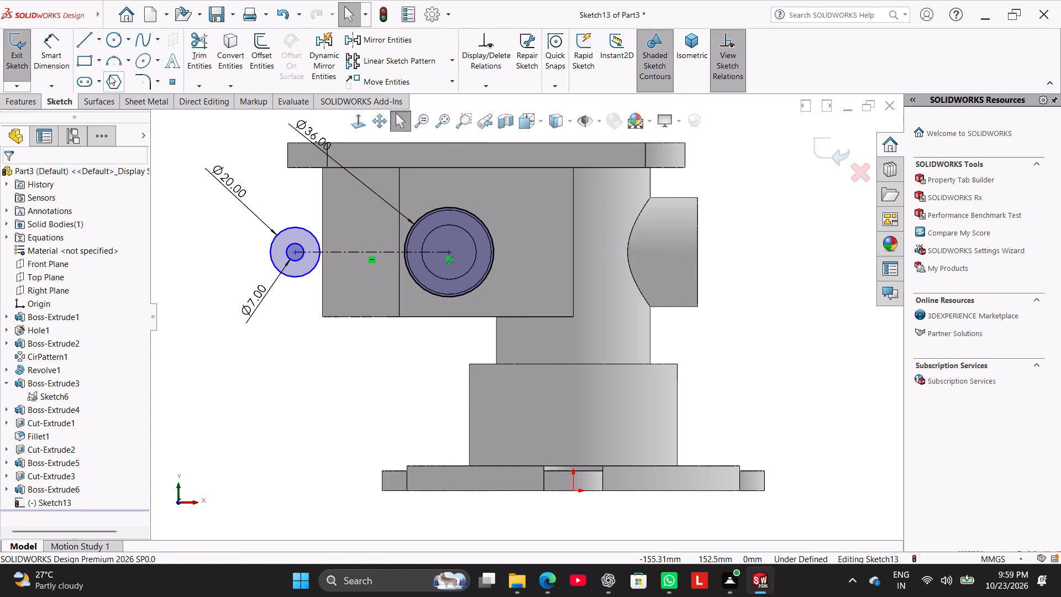
# Draw a short vertical centerline from the port centre up to the edge of its bore.
pyautogui.click(101, 35)
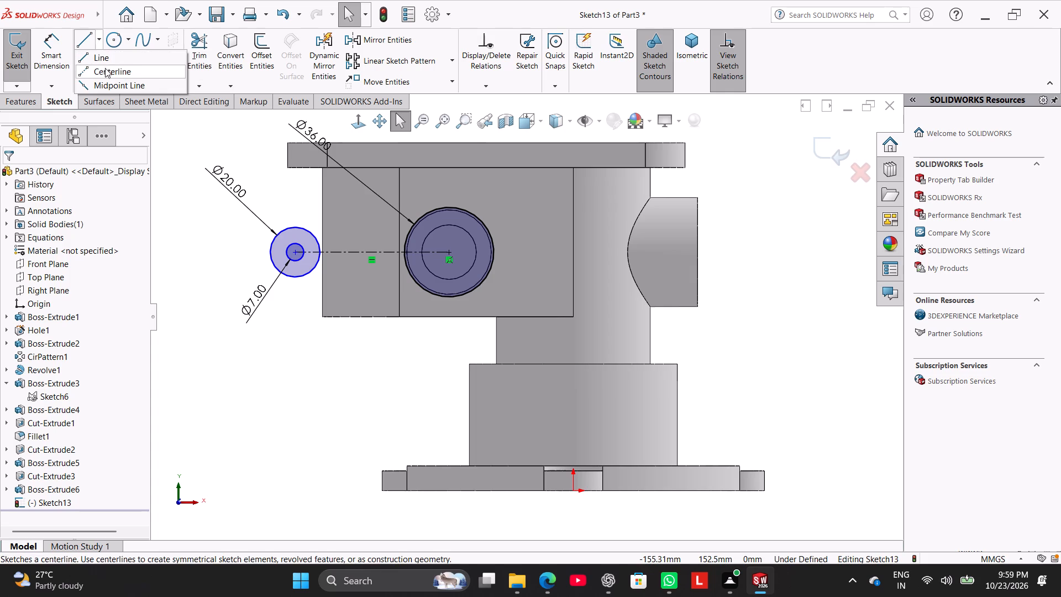
pyautogui.click(107, 74)
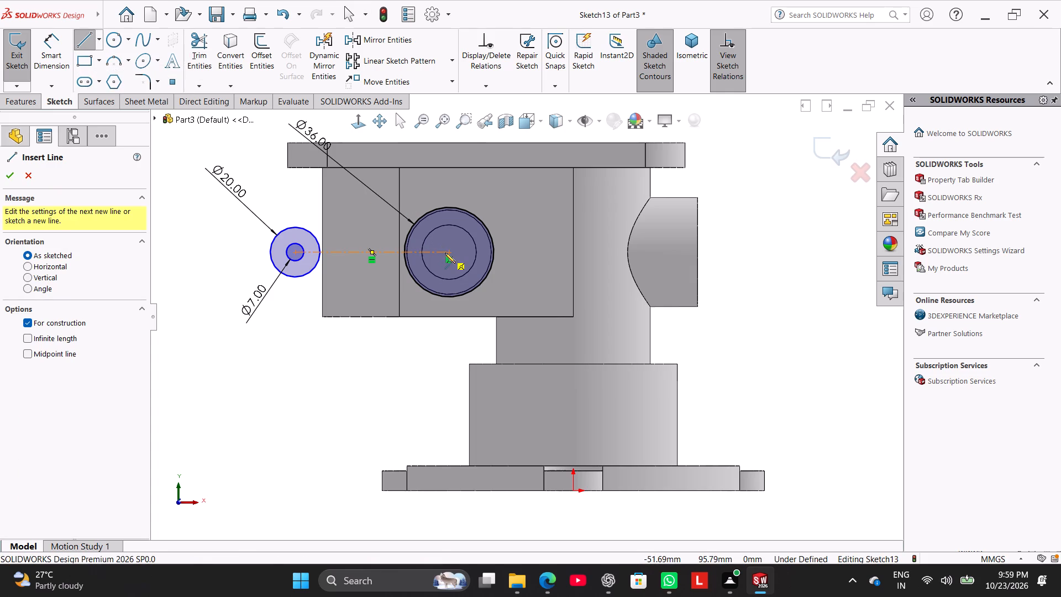
pyautogui.click(449, 253)
pyautogui.click(448, 224)
pyautogui.rightClick(308, 342)
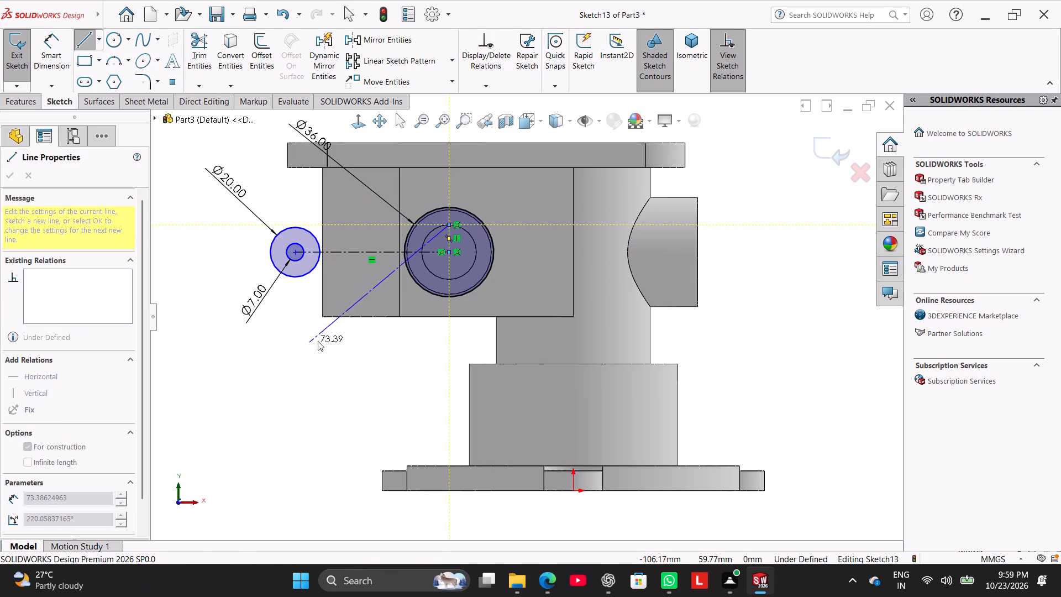
pyautogui.click(324, 348)
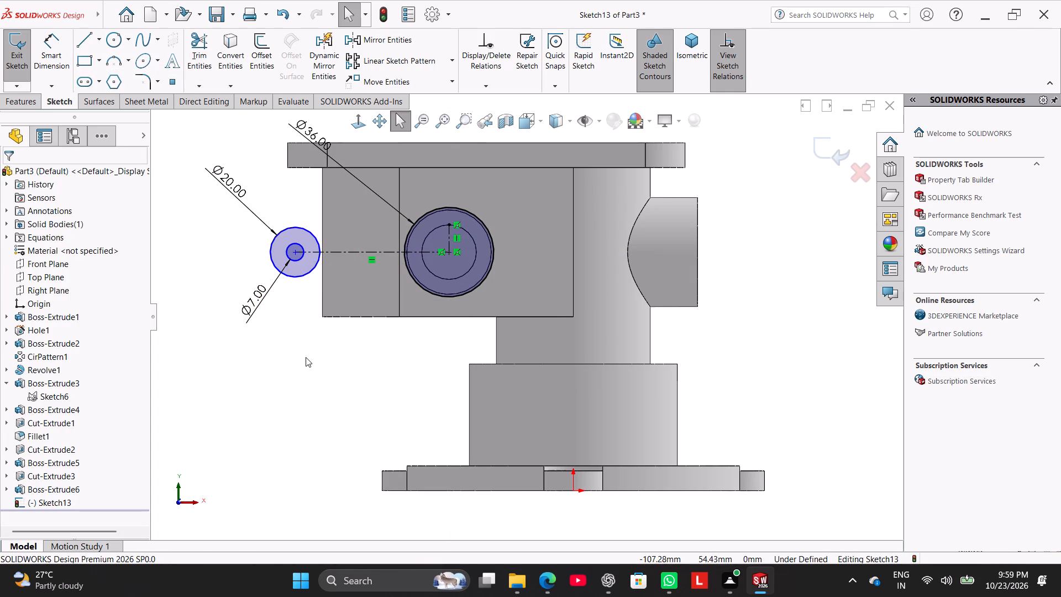
# Mirror the 20 mm and 7 mm circles about the vertical centerline.
pyautogui.moveTo(306, 354); pyautogui.dragTo(306, 263)
pyautogui.keyDown('ctrl'); pyautogui.click(301, 275); pyautogui.keyUp('ctrl')
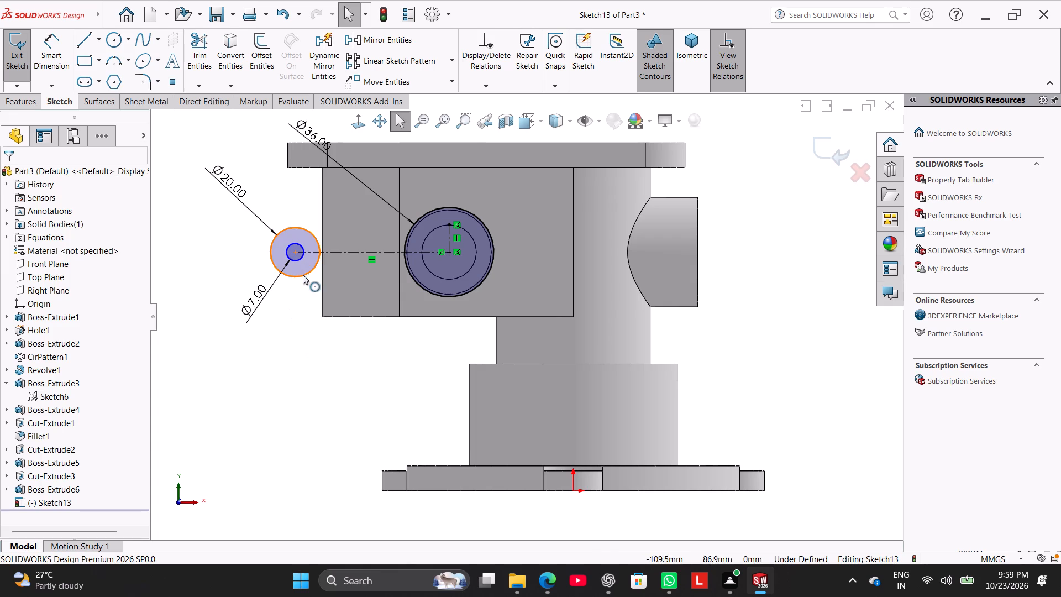
pyautogui.keyDown('ctrl'); pyautogui.click(302, 257); pyautogui.keyUp('ctrl')
pyautogui.keyDown('ctrl'); pyautogui.click(449, 242); pyautogui.keyUp('ctrl')
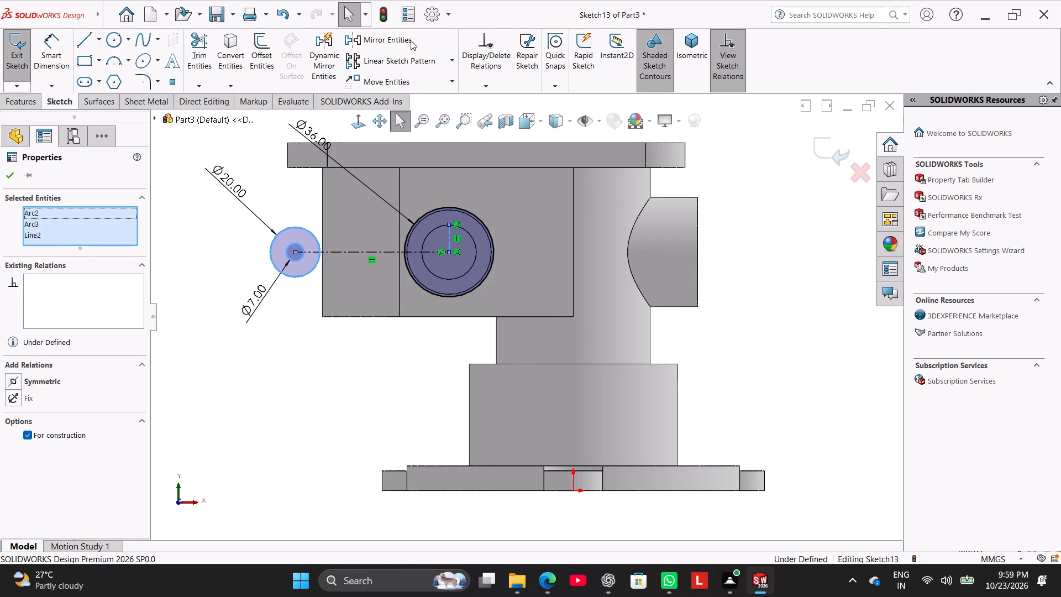
pyautogui.click(409, 36)
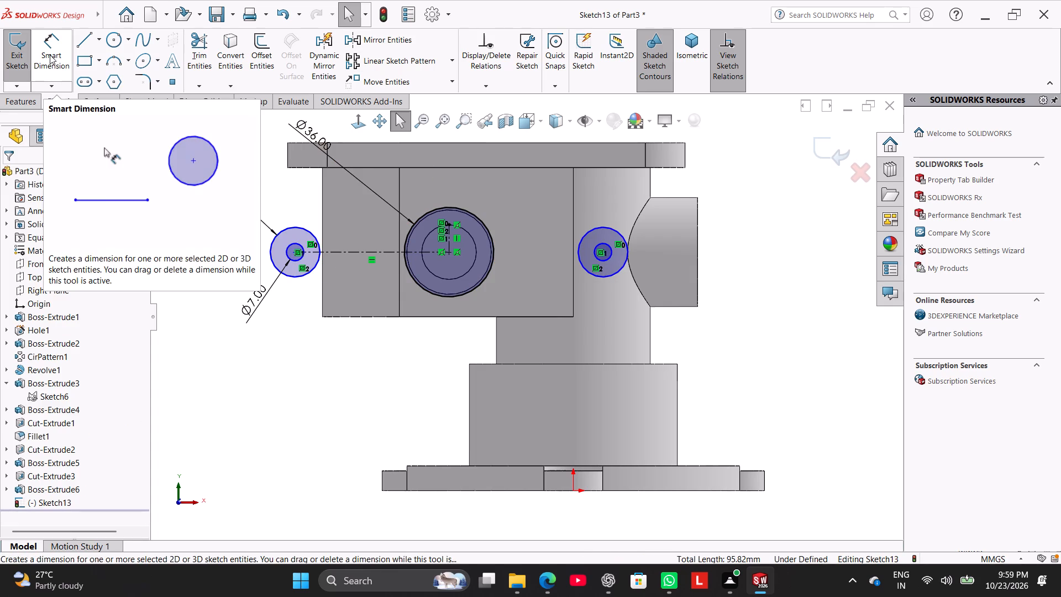
# Dimension the overall width across the outer edges of the two 20 mm circles as 66 mm.
pyautogui.click(50, 55)
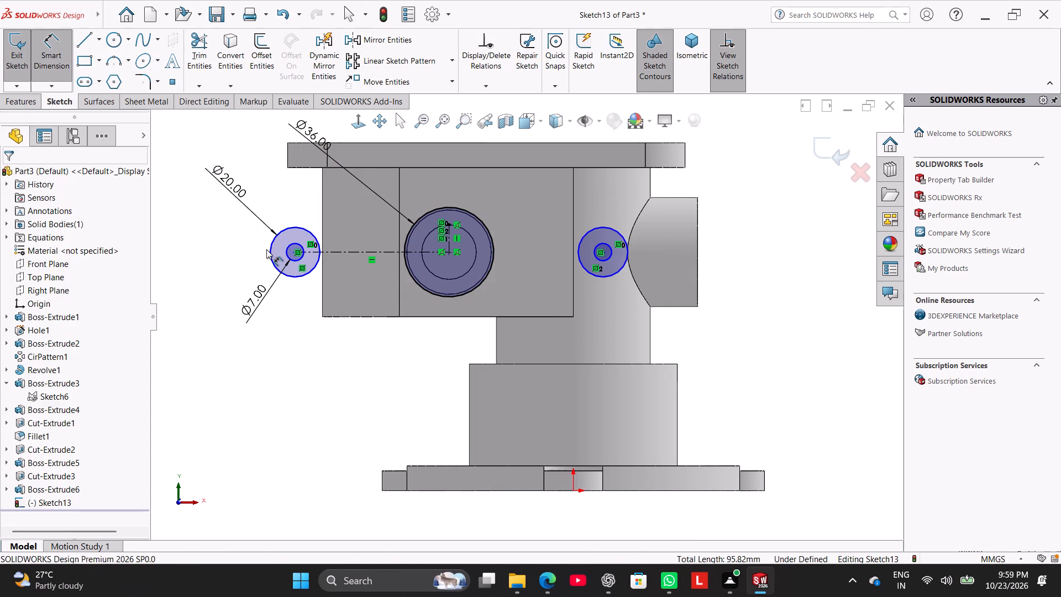
pyautogui.keyDown('shift'); pyautogui.click(271, 252); pyautogui.keyUp('shift')
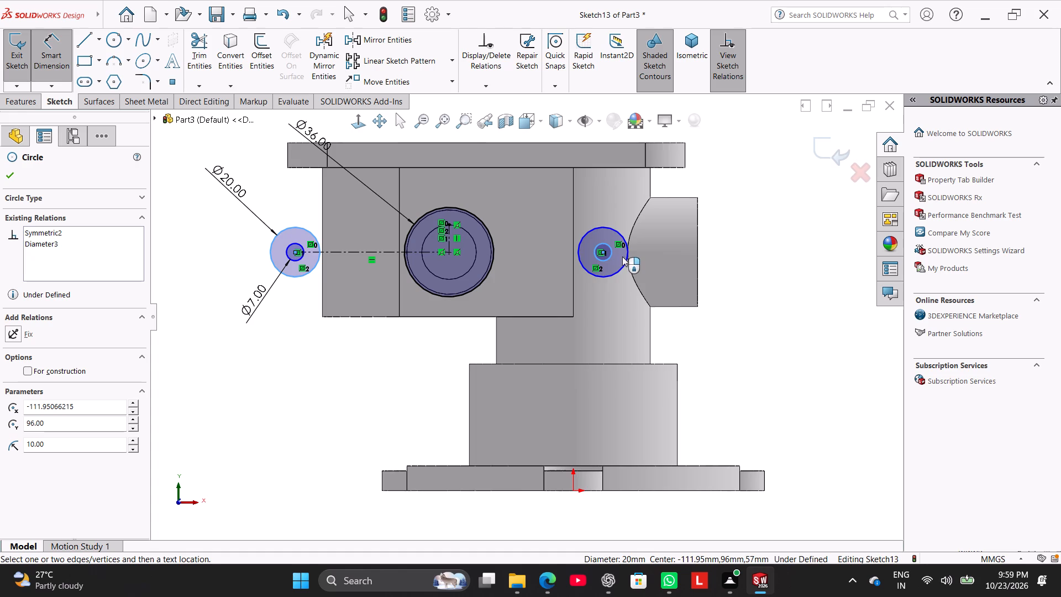
pyautogui.keyDown('shift'); pyautogui.click(629, 252); pyautogui.keyUp('shift')
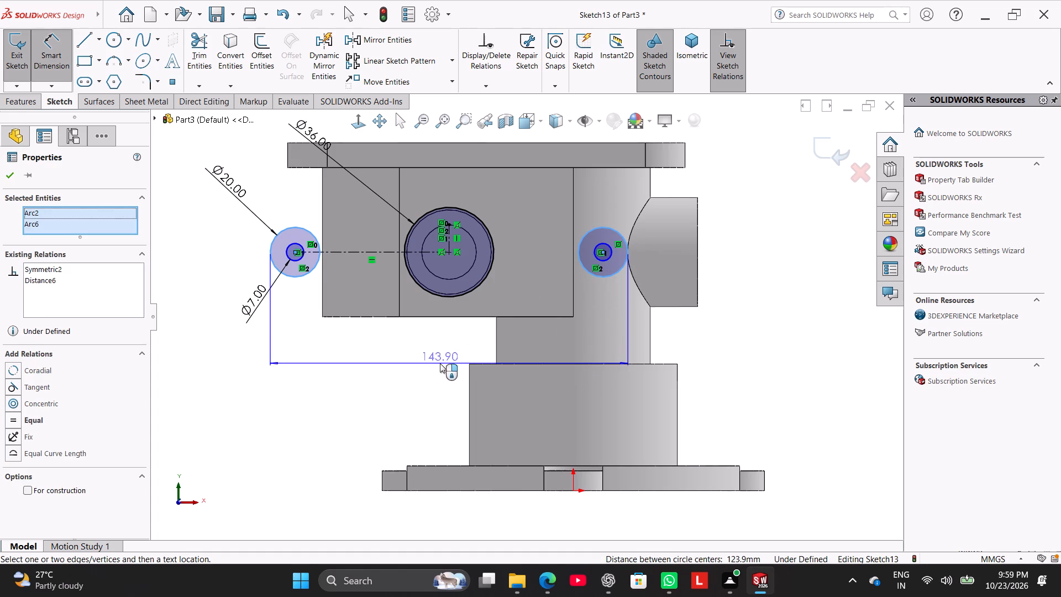
pyautogui.keyDown('shift'); pyautogui.click(440, 363); pyautogui.keyUp('shift')
pyautogui.write('66')
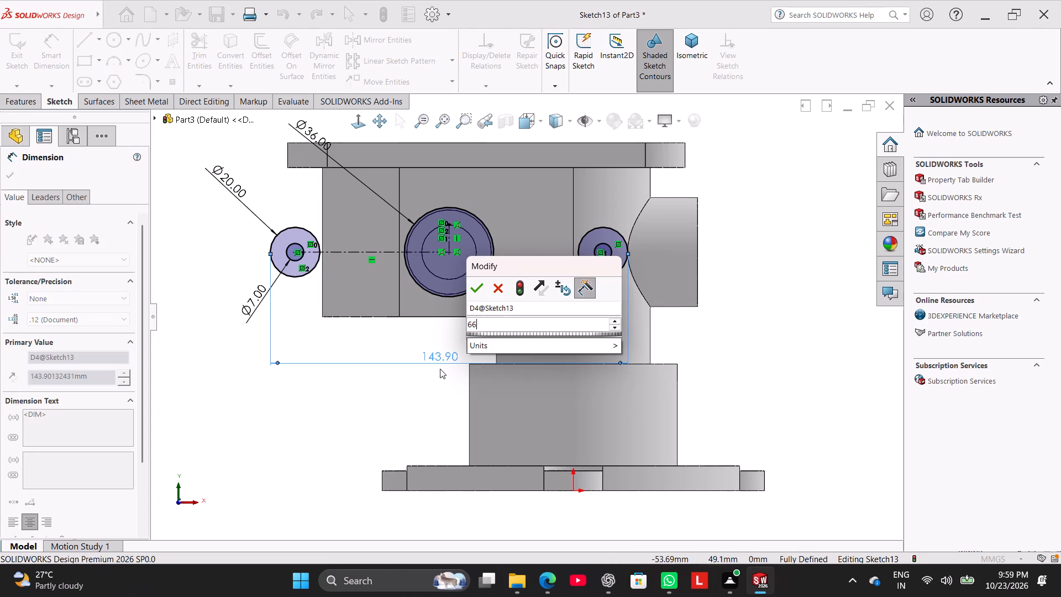
pyautogui.press('Return')
pyautogui.rightClick(277, 363)
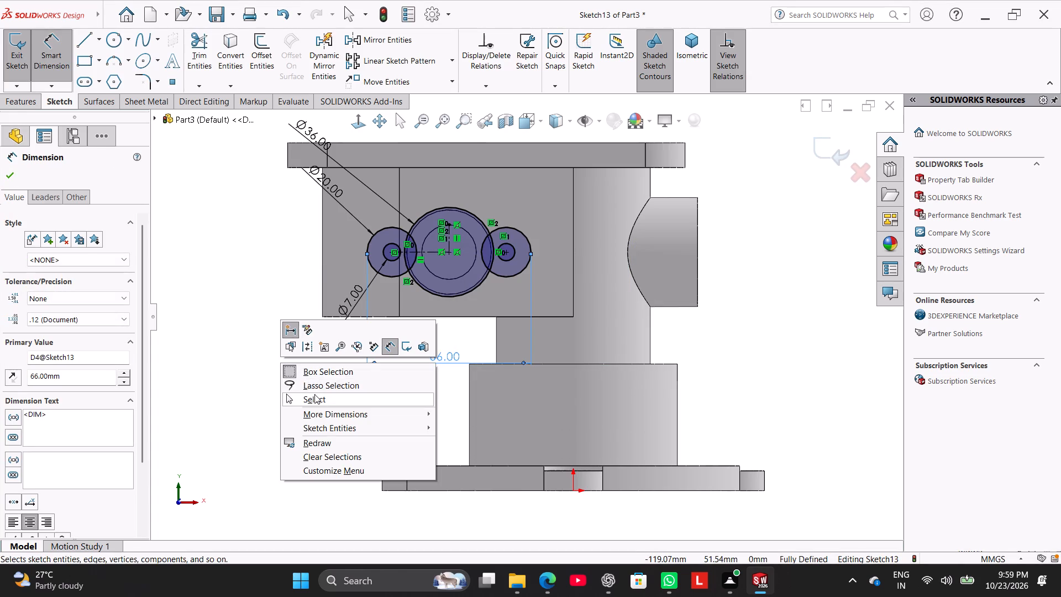
pyautogui.click(318, 401)
# Draw a line about 21.56 mm long tangent to the tops of the left 20 mm circle and the 36 mm circle.
pyautogui.scroll(-3, 452, 218)
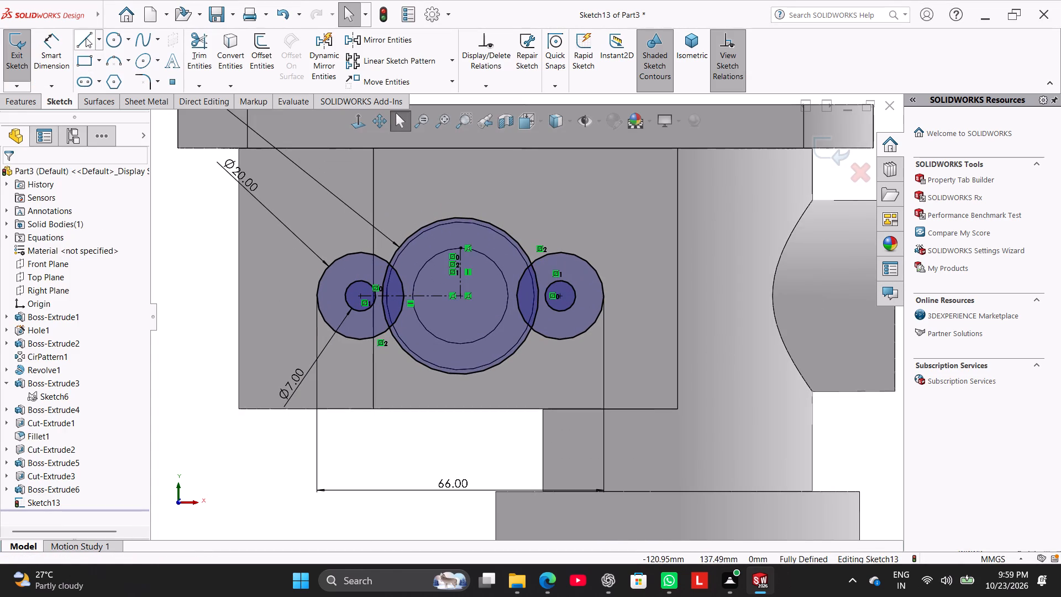
pyautogui.click(86, 34)
pyautogui.click(345, 255)
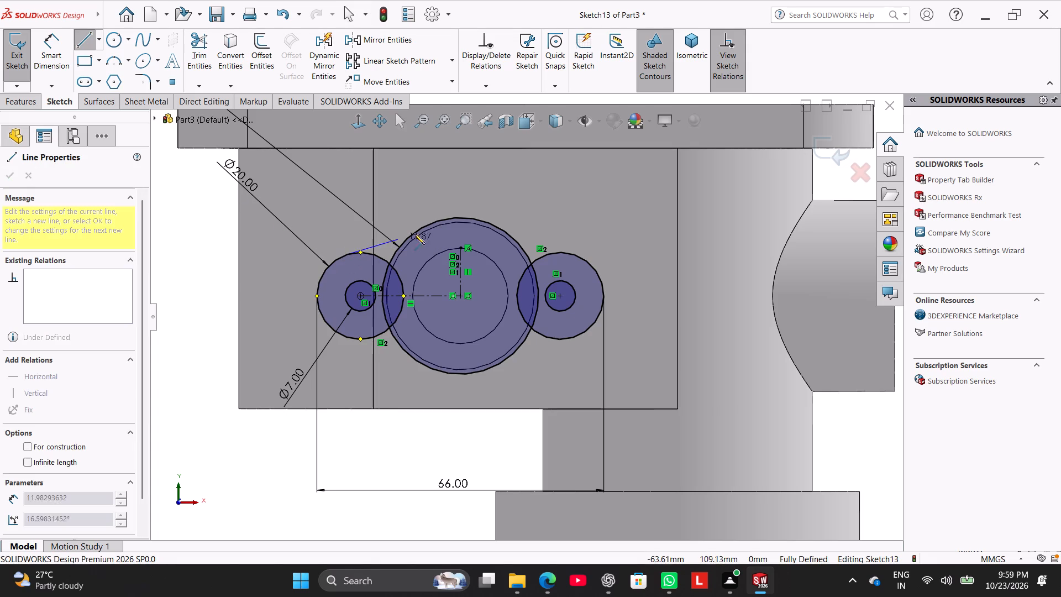
pyautogui.click(441, 221)
pyautogui.rightClick(205, 258)
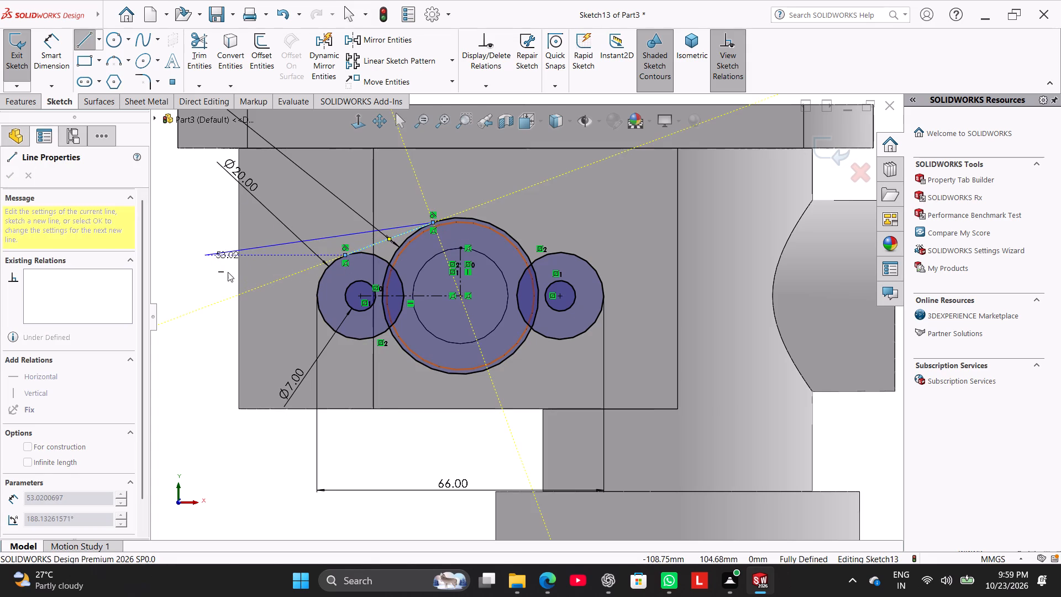
pyautogui.click(229, 268)
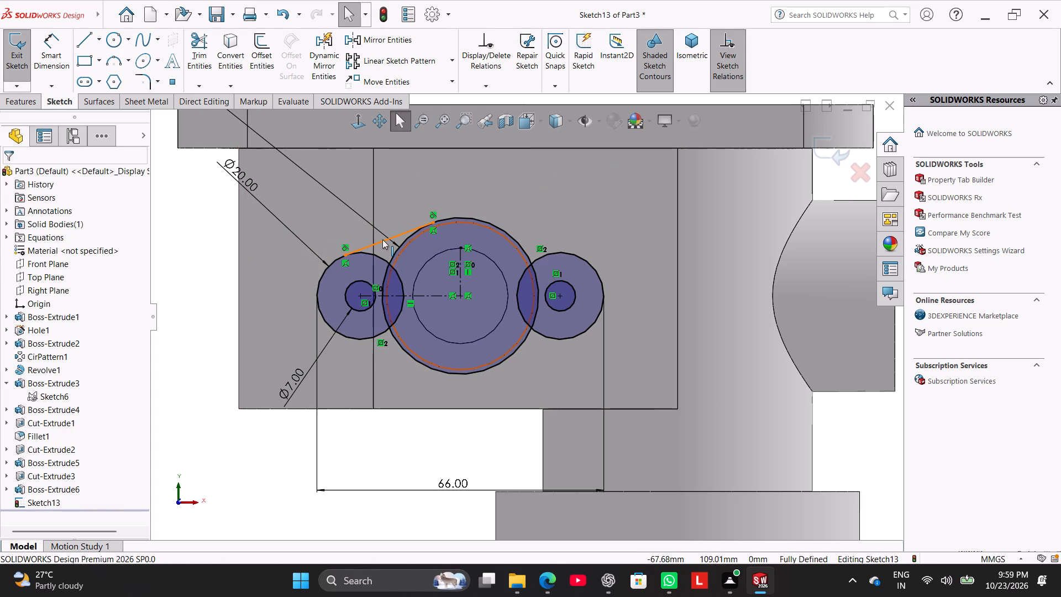
# Mirror the upper tangent line about the vertical centerline.
pyautogui.keyDown('ctrl'); pyautogui.click(382, 239); pyautogui.keyUp('ctrl')
pyautogui.keyDown('ctrl'); pyautogui.click(460, 257); pyautogui.keyUp('ctrl')
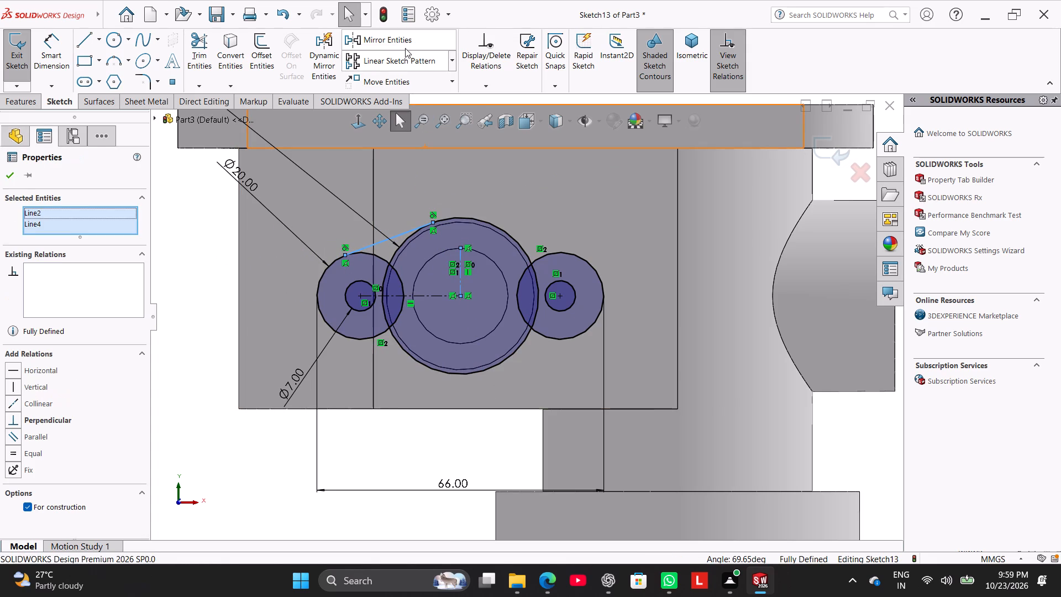
pyautogui.click(405, 43)
# Mirror both upper tangent lines about the horizontal centerline.
pyautogui.keyDown('ctrl'); pyautogui.click(381, 239); pyautogui.keyUp('ctrl')
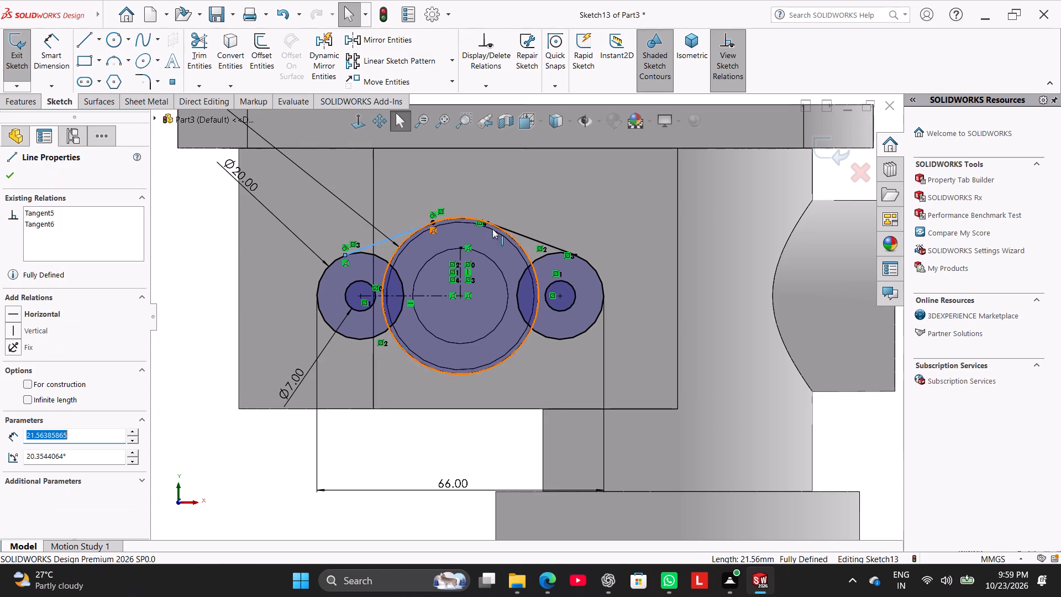
pyautogui.keyDown('ctrl'); pyautogui.click(530, 237); pyautogui.keyUp('ctrl')
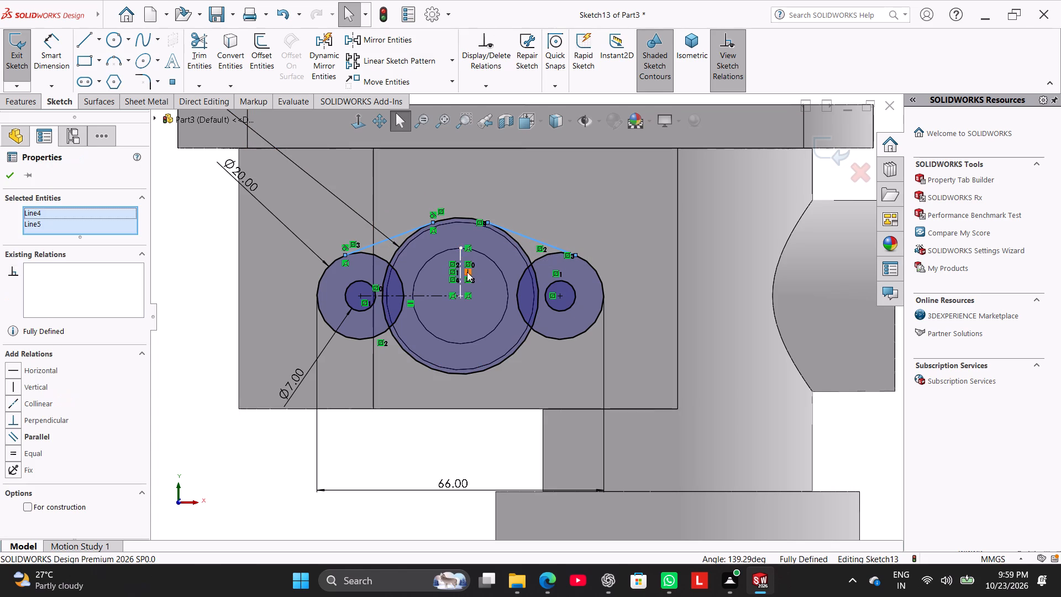
pyautogui.keyDown('ctrl'); pyautogui.click(436, 294); pyautogui.keyUp('ctrl')
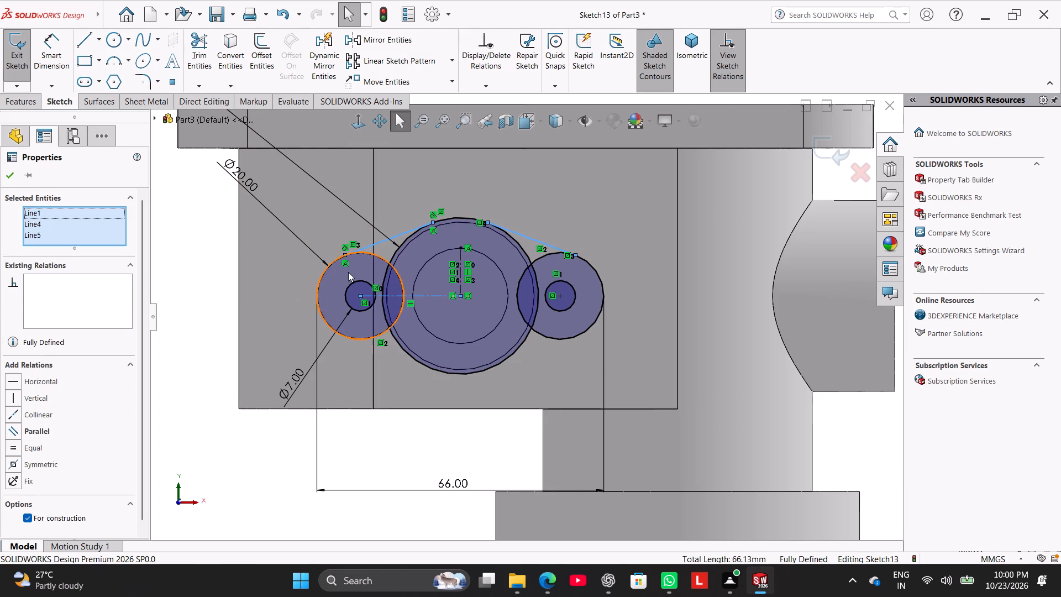
pyautogui.click(384, 45)
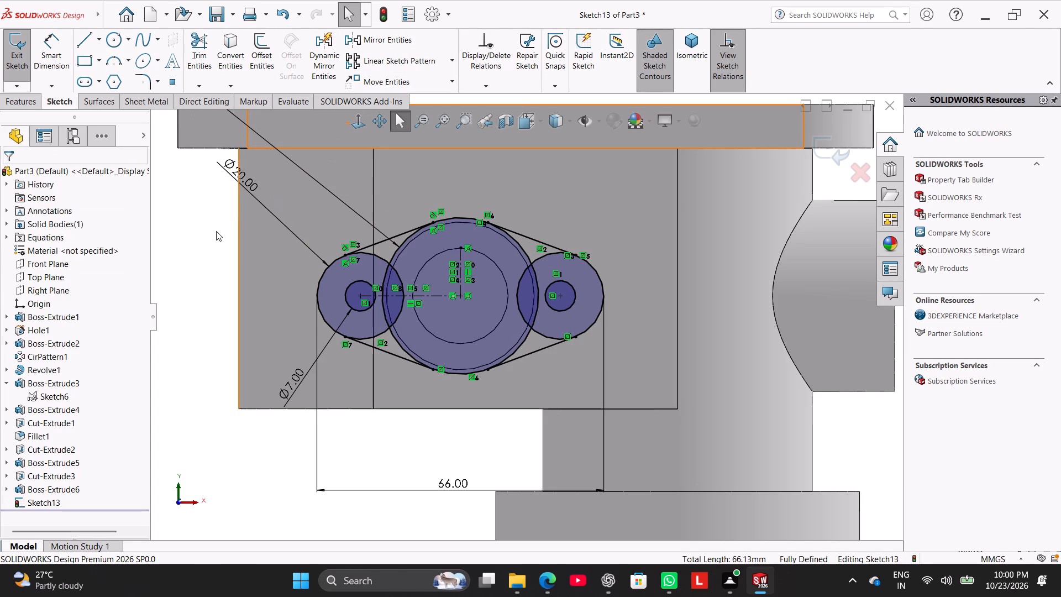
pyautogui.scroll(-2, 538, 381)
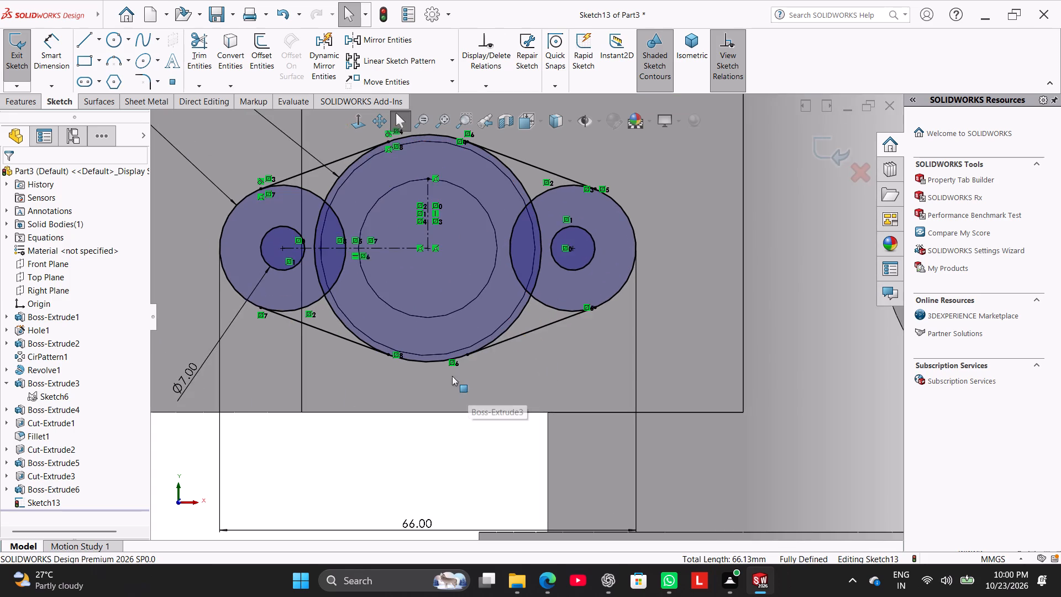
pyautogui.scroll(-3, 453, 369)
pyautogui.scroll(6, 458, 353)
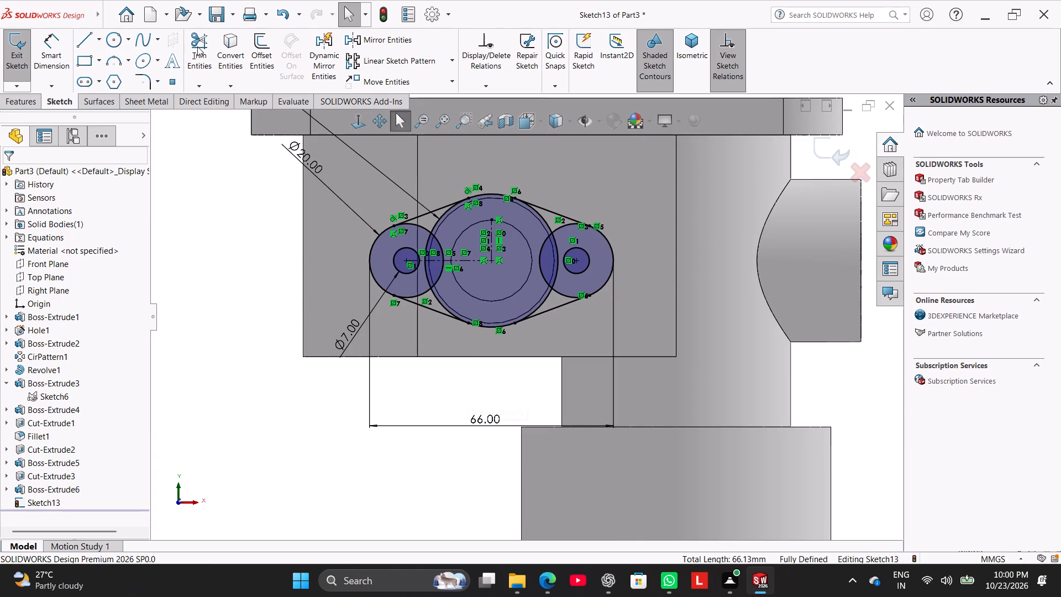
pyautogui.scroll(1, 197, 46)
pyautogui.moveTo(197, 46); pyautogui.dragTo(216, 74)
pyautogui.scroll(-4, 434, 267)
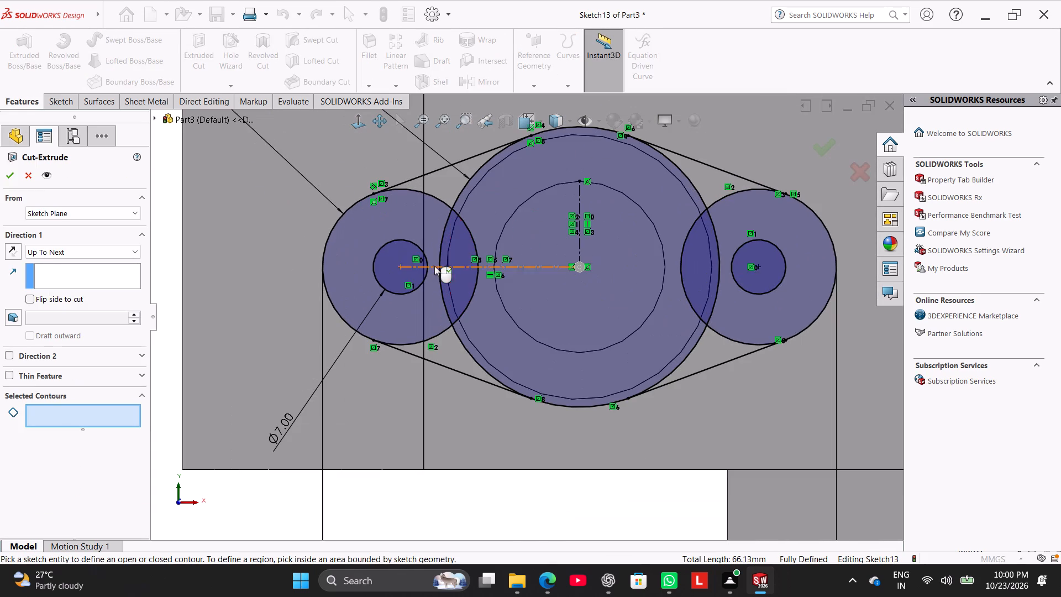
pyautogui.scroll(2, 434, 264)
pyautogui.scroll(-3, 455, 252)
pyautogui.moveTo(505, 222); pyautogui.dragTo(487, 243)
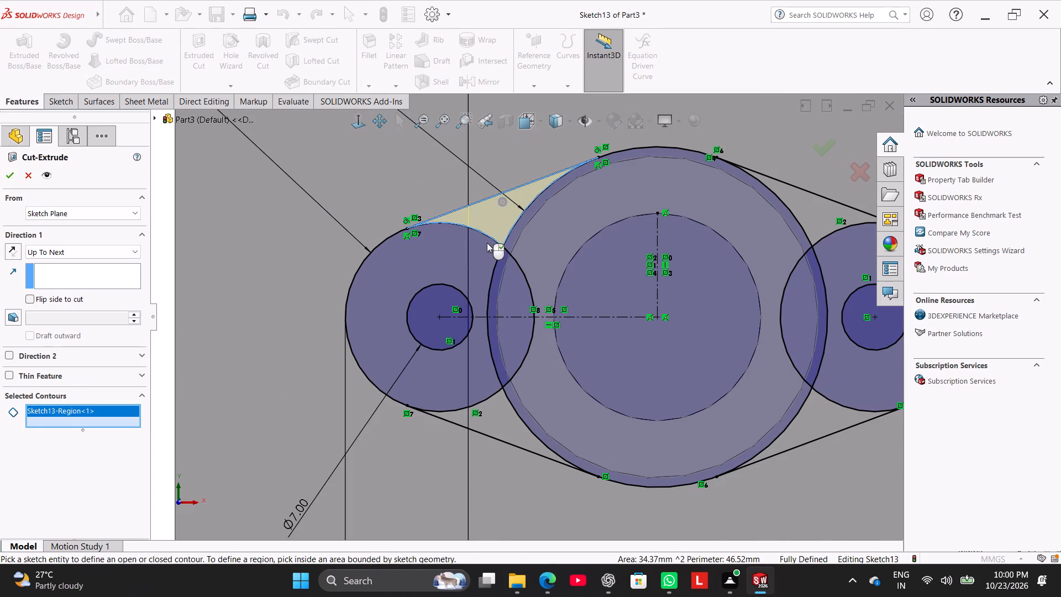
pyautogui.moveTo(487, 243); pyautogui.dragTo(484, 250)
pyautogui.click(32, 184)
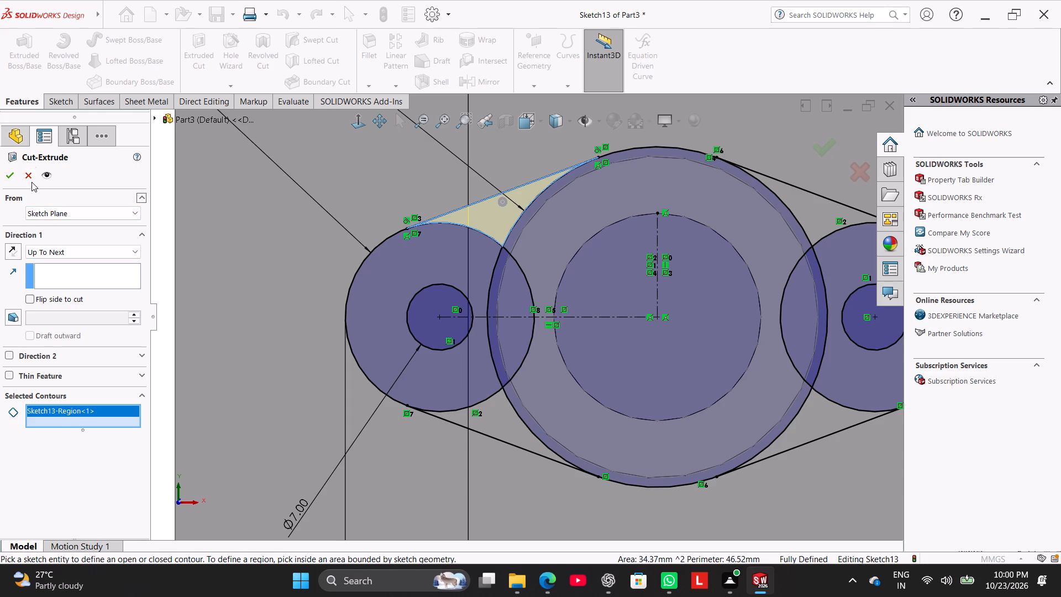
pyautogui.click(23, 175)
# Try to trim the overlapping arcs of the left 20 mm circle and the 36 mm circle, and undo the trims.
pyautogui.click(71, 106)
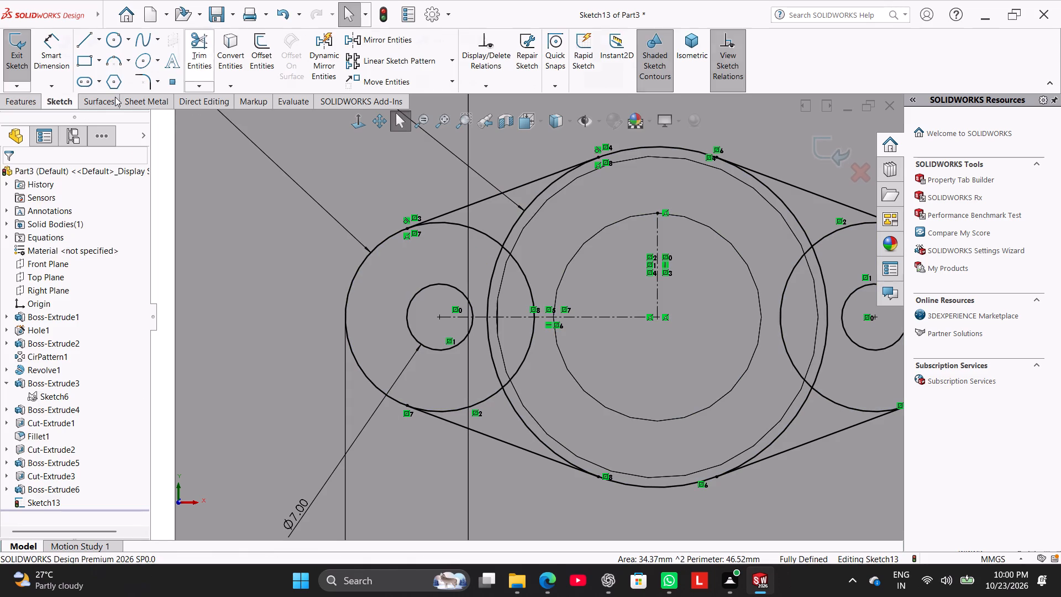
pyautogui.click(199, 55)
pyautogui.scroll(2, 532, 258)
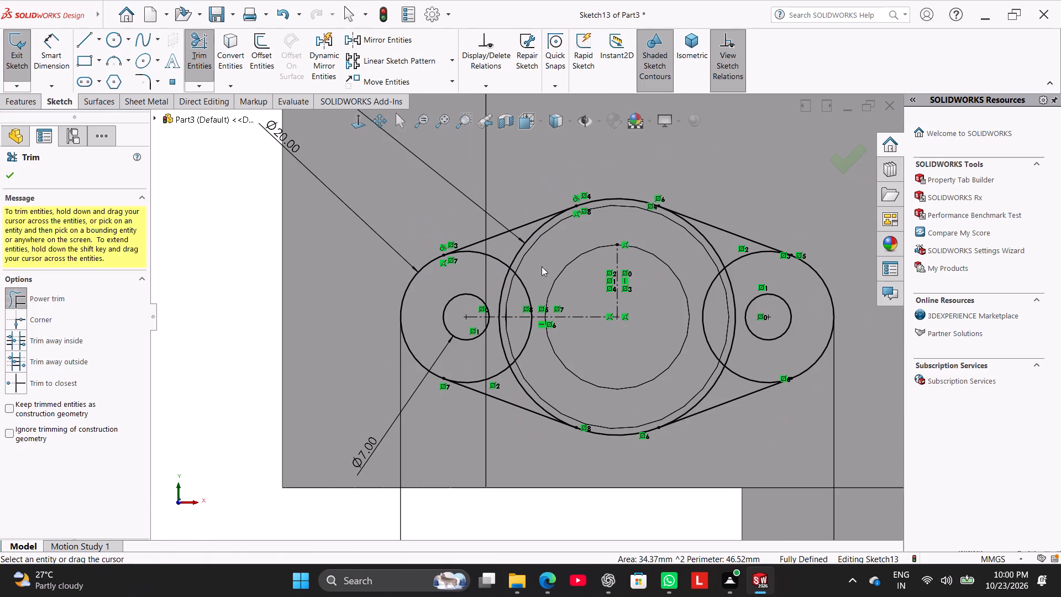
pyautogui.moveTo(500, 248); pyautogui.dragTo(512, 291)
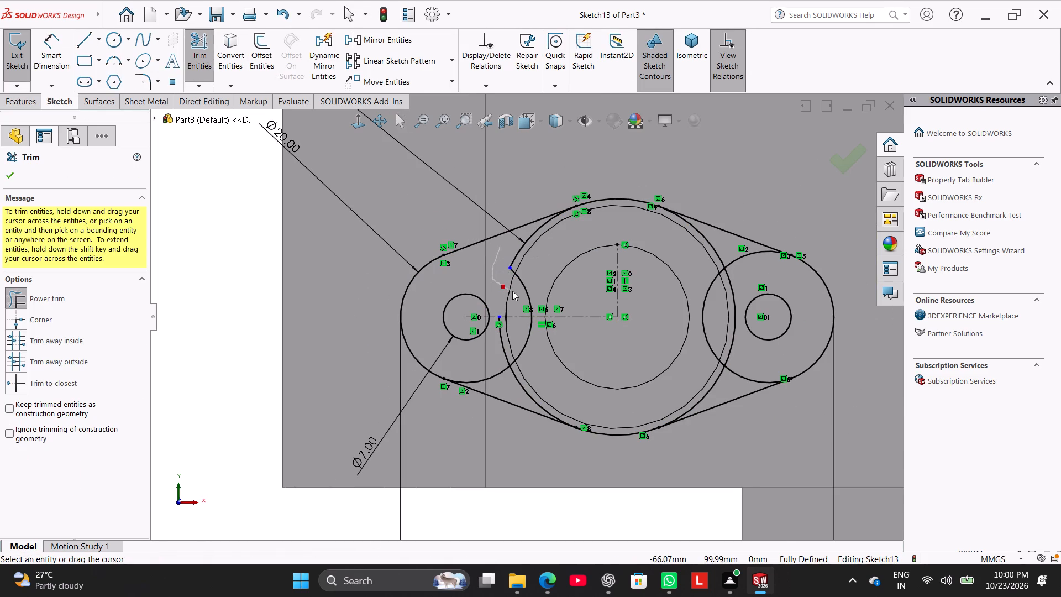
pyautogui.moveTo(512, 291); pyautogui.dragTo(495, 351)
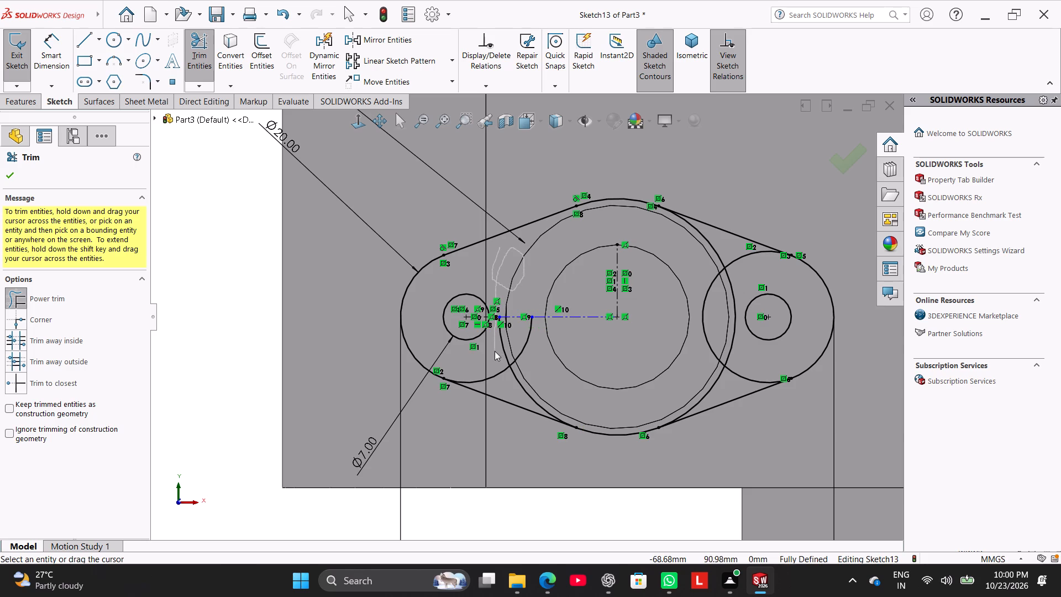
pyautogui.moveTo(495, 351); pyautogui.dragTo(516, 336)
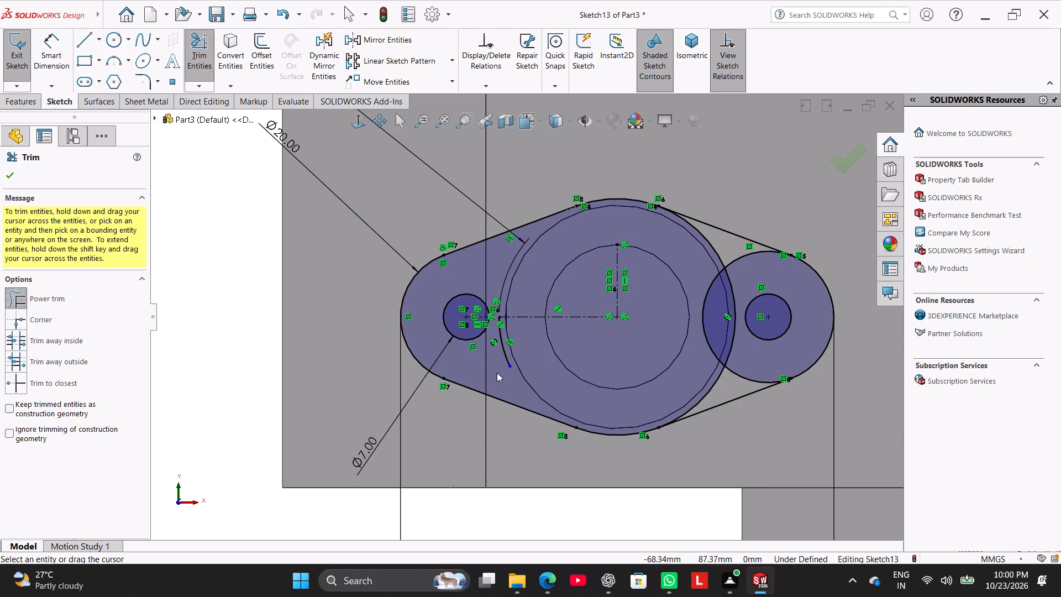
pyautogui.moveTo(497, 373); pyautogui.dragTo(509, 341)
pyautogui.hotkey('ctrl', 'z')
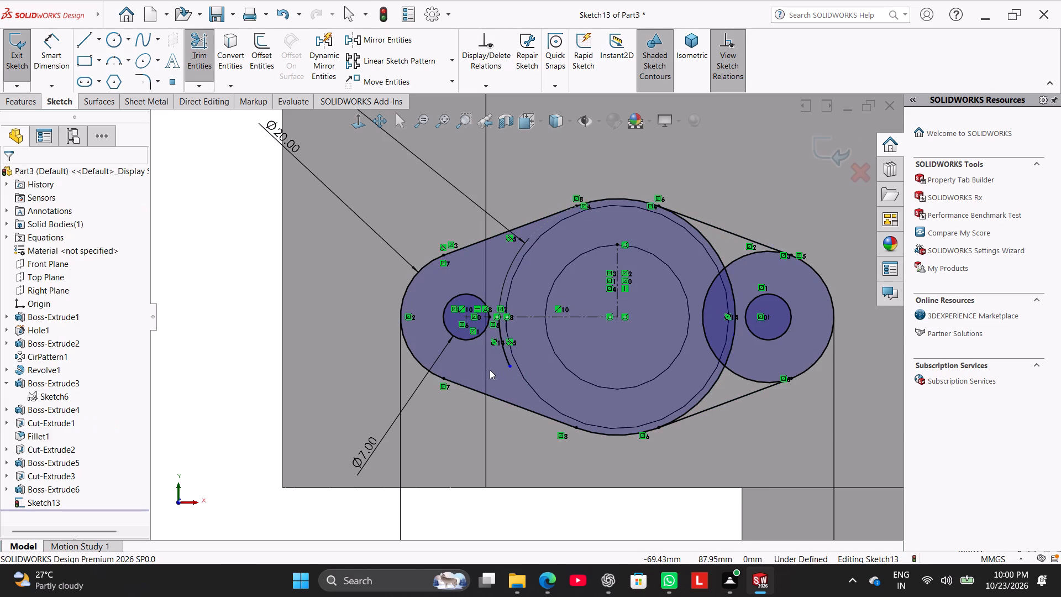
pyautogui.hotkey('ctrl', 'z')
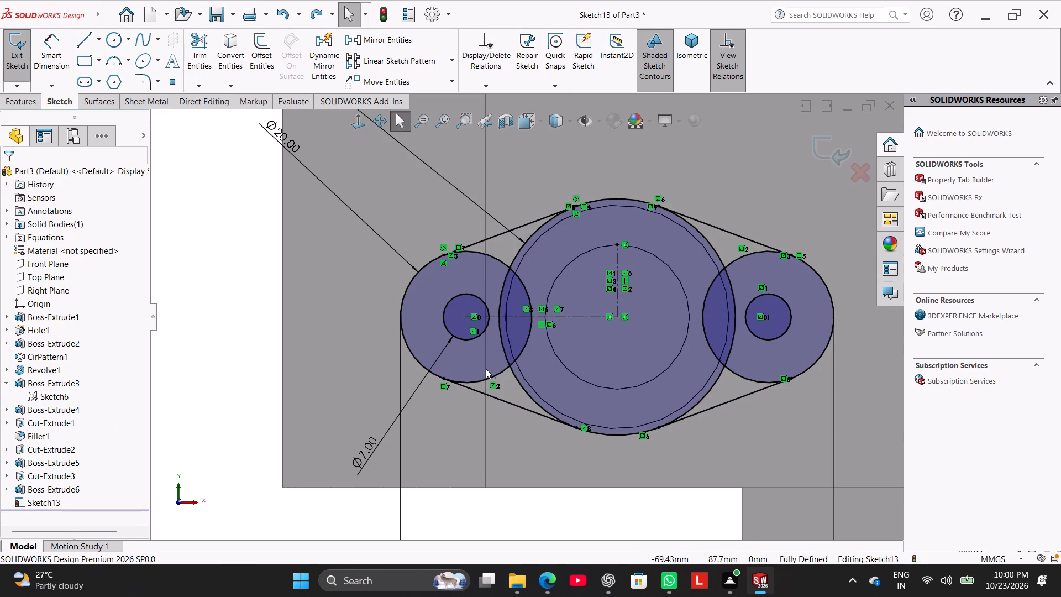
# Trim away the inner arcs where the left 20 mm circle overlaps the 36 mm circle, keeping the outer flange outline.
pyautogui.moveTo(192, 48); pyautogui.dragTo(211, 71)
pyautogui.moveTo(543, 371); pyautogui.dragTo(485, 354)
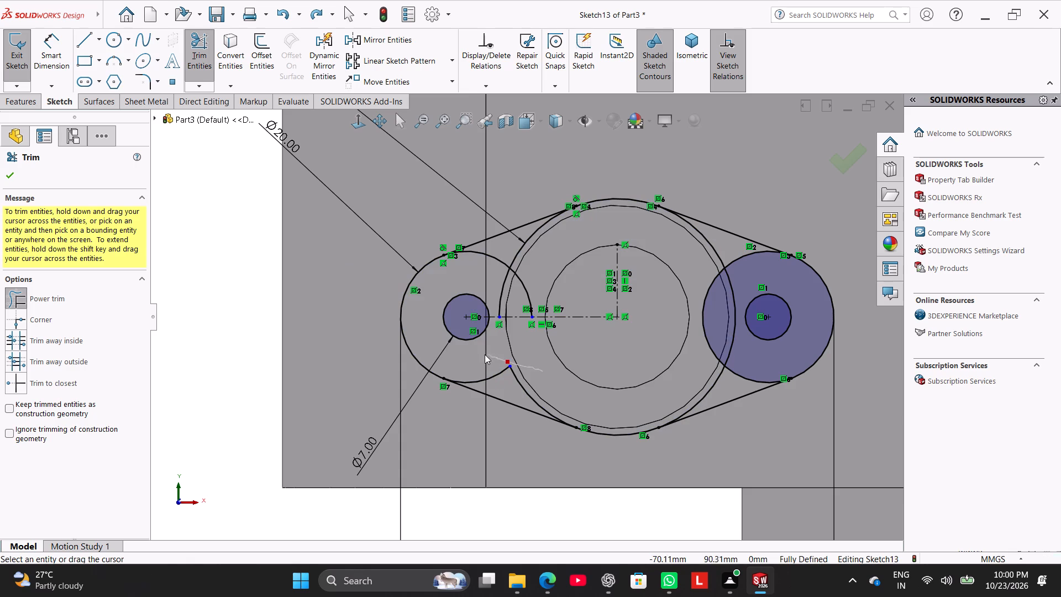
pyautogui.moveTo(485, 354); pyautogui.dragTo(483, 353)
pyautogui.moveTo(542, 249); pyautogui.dragTo(480, 270)
pyautogui.moveTo(528, 258); pyautogui.dragTo(501, 287)
pyautogui.moveTo(505, 379); pyautogui.dragTo(491, 363)
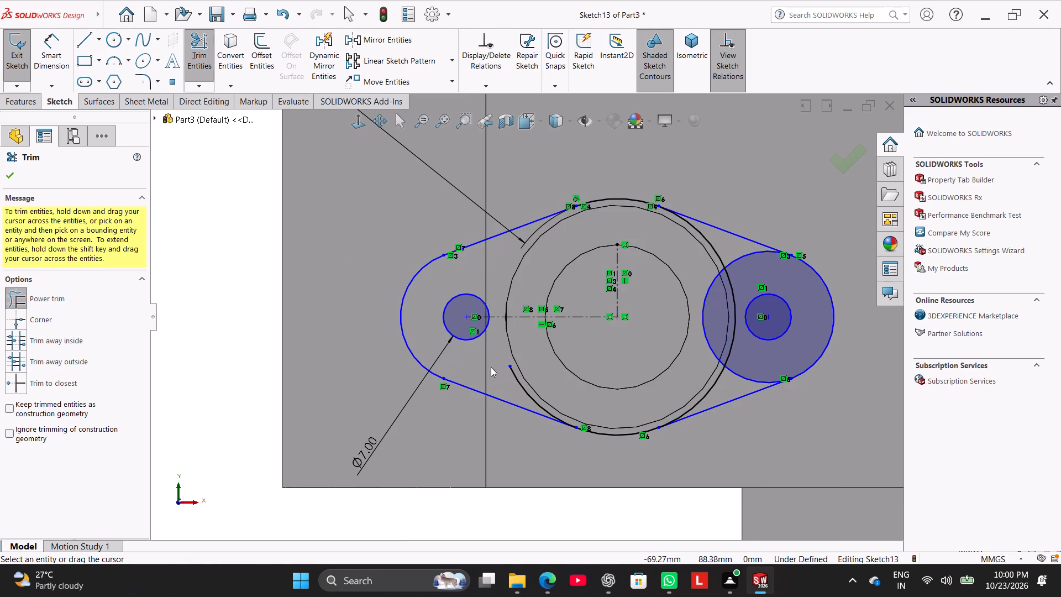
pyautogui.moveTo(501, 373); pyautogui.dragTo(534, 390)
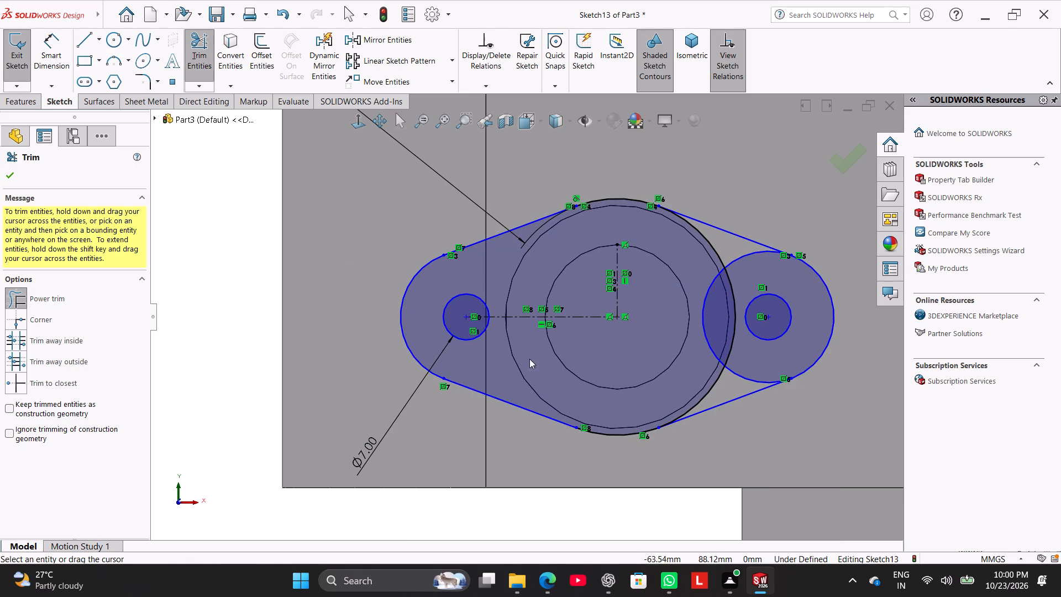
# Trim away the inner arcs where the right 20 mm circle overlaps the 36 mm circle, closing the two-eared outline.
pyautogui.scroll(2, 664, 392)
pyautogui.scroll(-2, 665, 392)
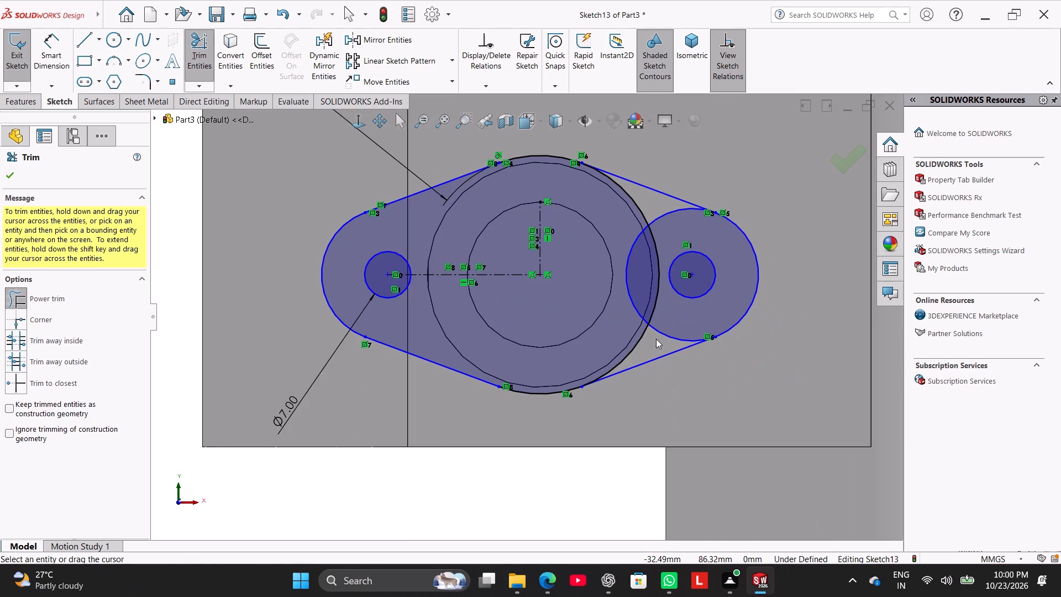
pyautogui.moveTo(656, 339); pyautogui.dragTo(607, 345)
pyautogui.moveTo(665, 237); pyautogui.dragTo(650, 258)
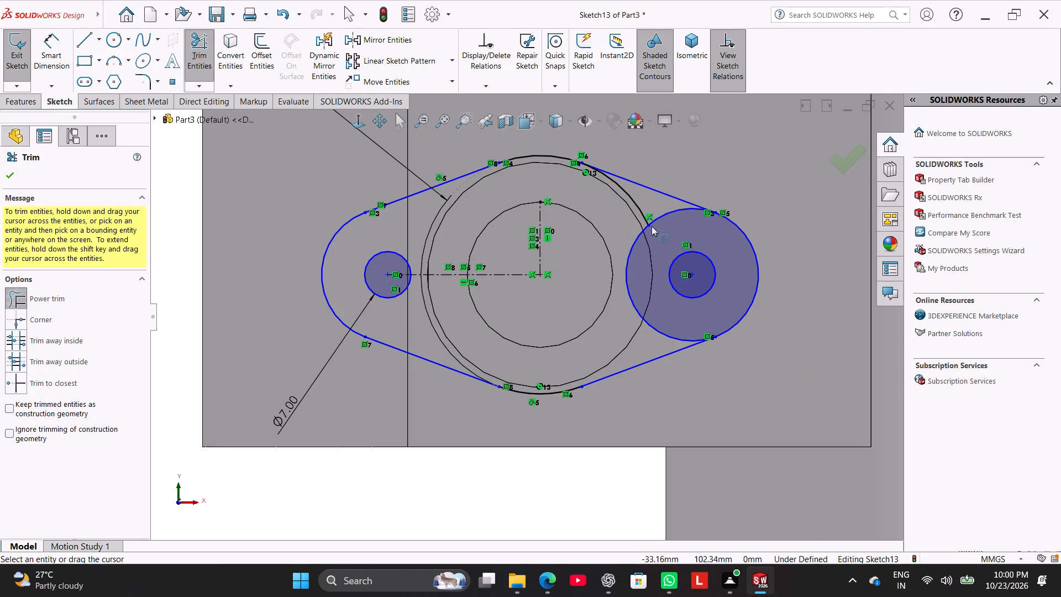
pyautogui.moveTo(648, 203); pyautogui.dragTo(628, 207)
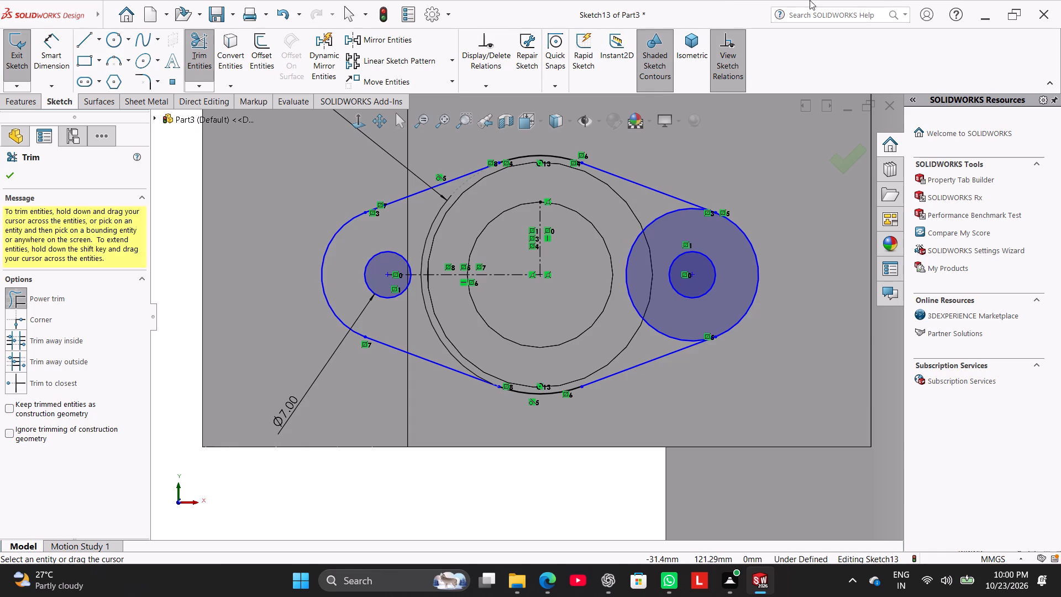
pyautogui.moveTo(629, 211); pyautogui.dragTo(669, 227)
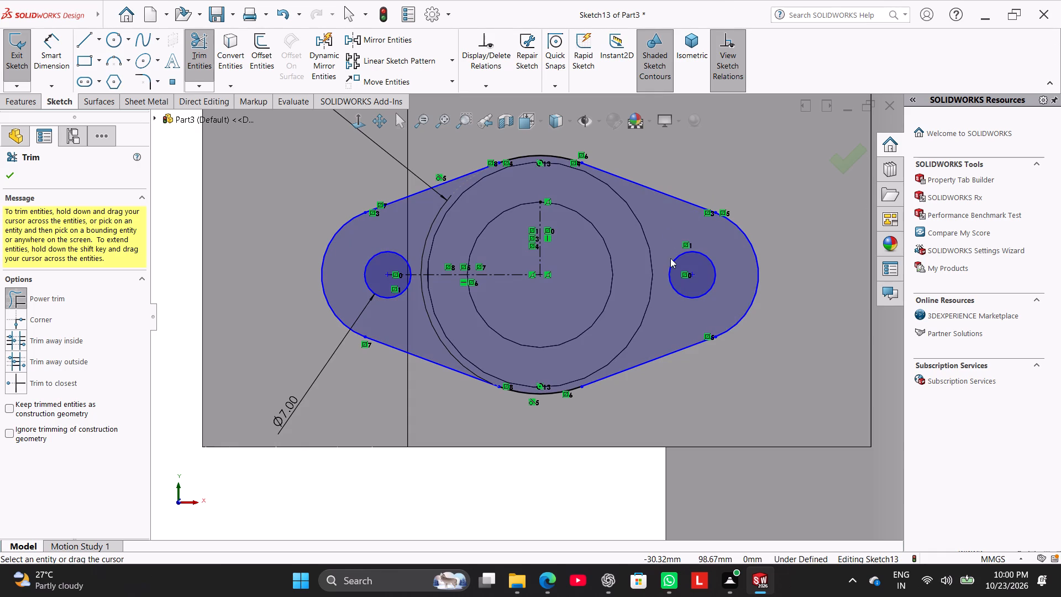
# Dimension the outer arc of the flange's left ear with a 10 mm radius.
pyautogui.moveTo(45, 45); pyautogui.dragTo(50, 48)
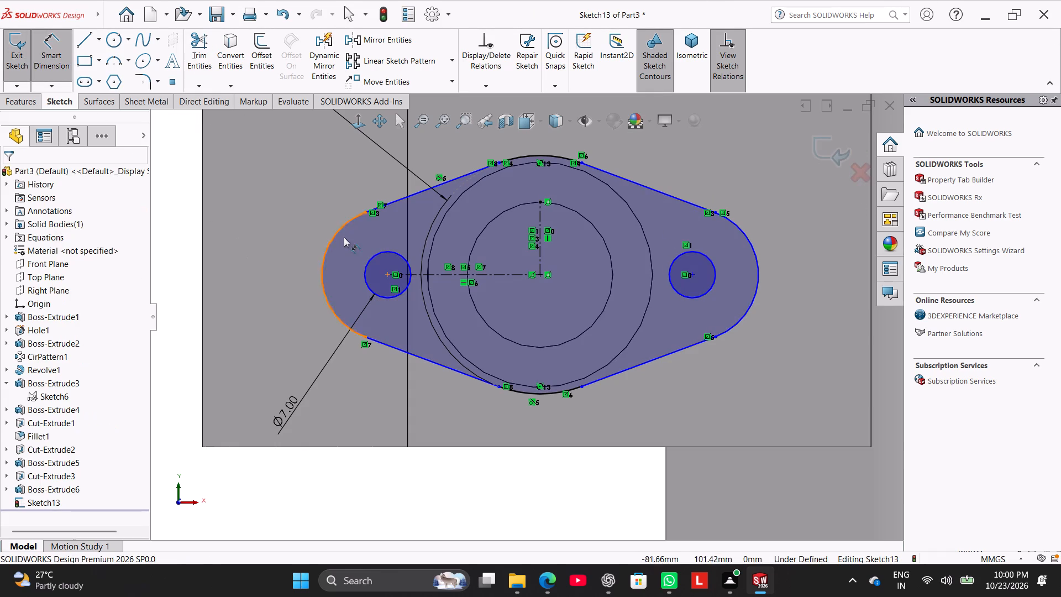
pyautogui.click(338, 229)
pyautogui.click(262, 163)
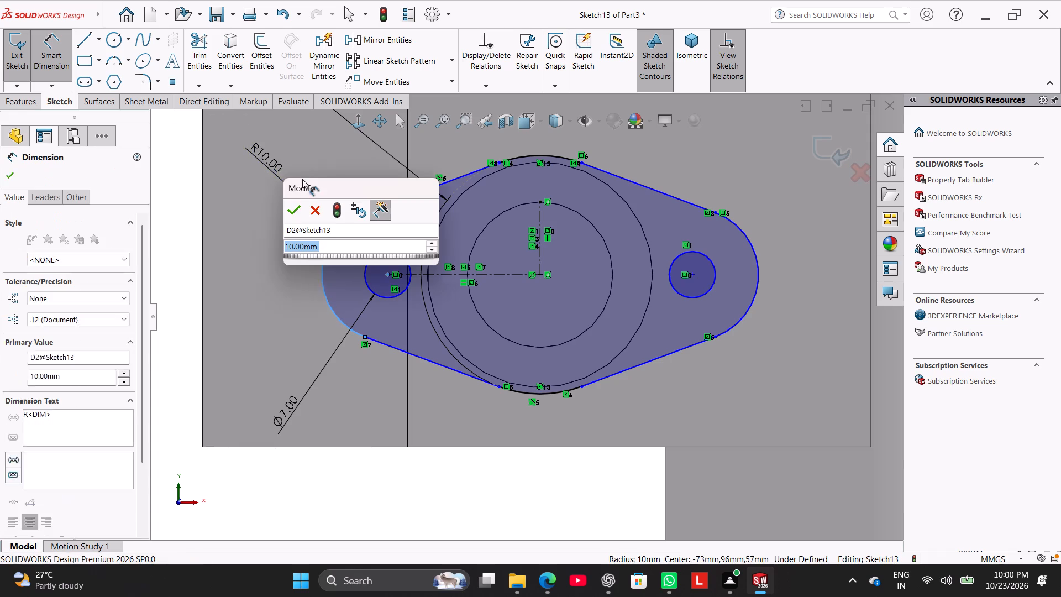
pyautogui.click(296, 210)
pyautogui.rightClick(694, 158)
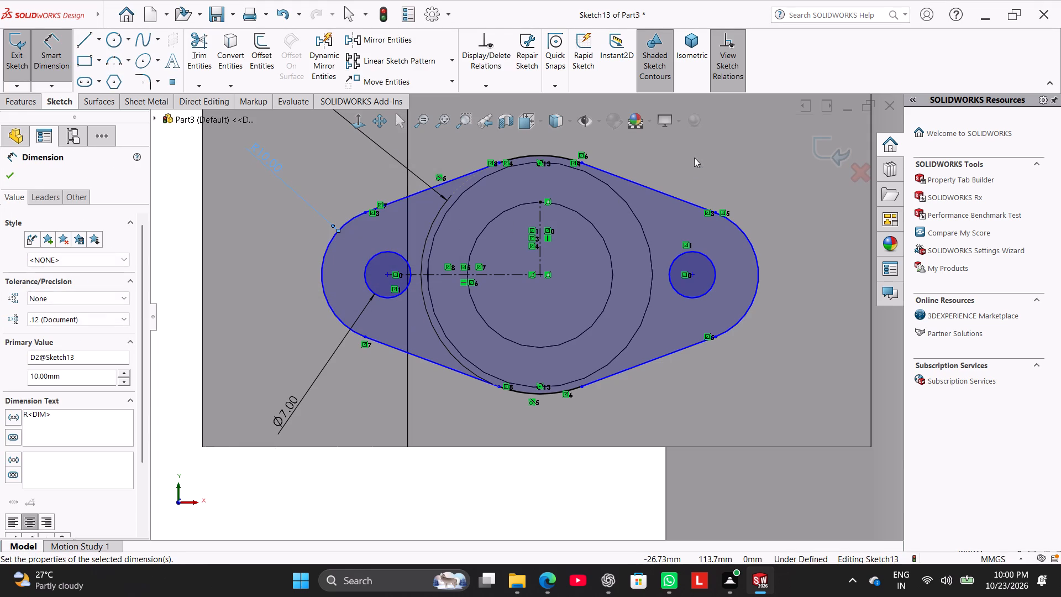
pyautogui.click(732, 195)
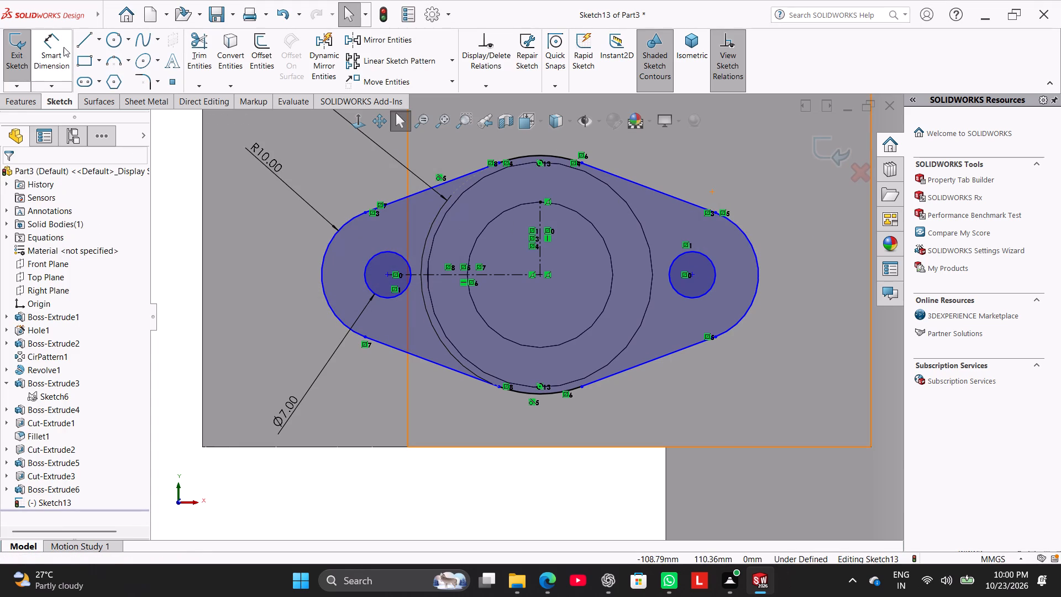
# Dimension the flange outline's overall width across the outer arcs of both ears as 66 mm.
pyautogui.click(65, 51)
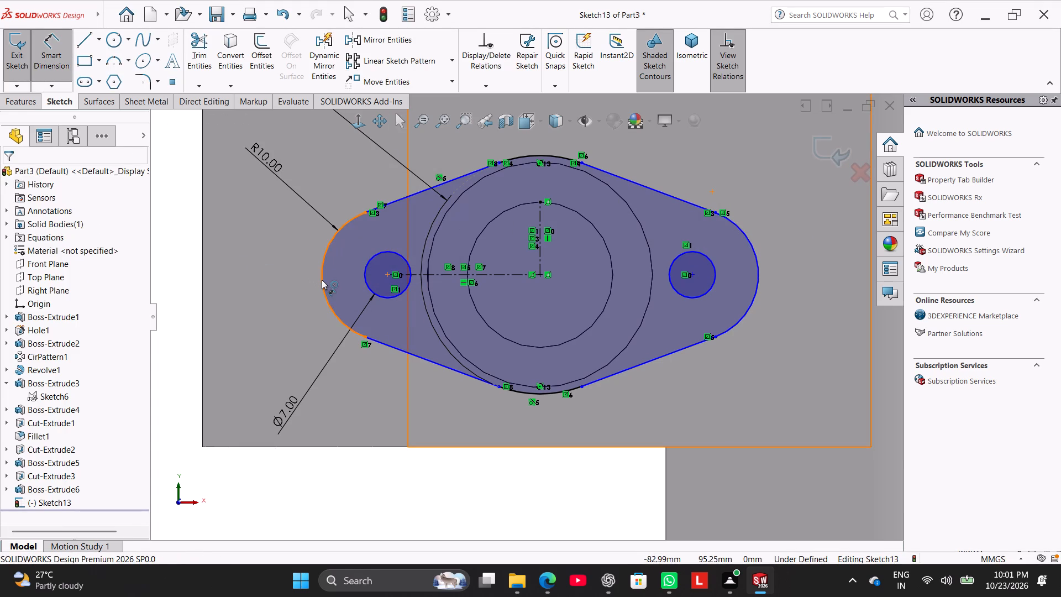
pyautogui.click(322, 280)
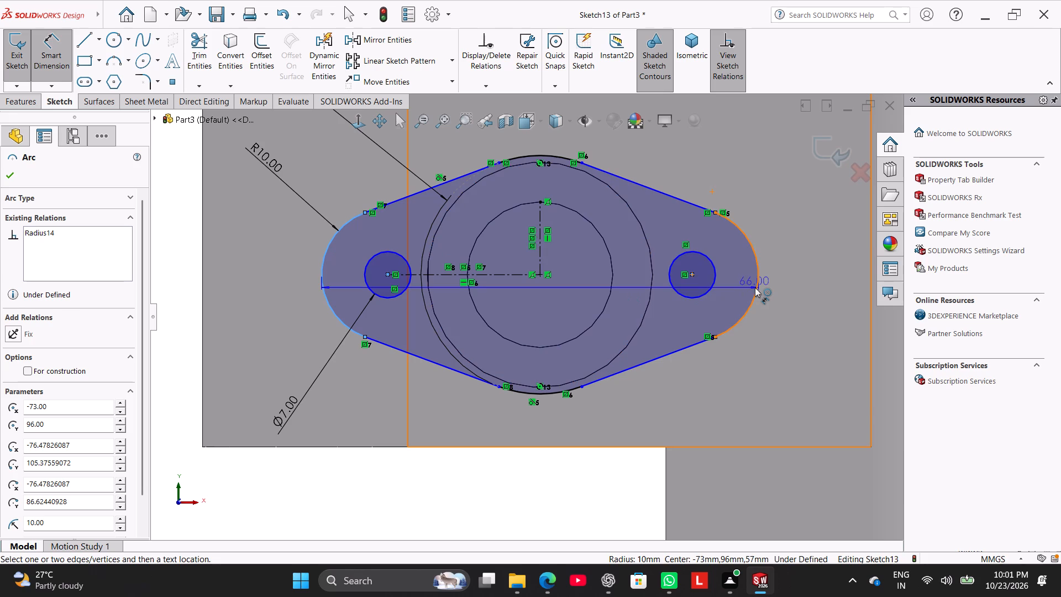
pyautogui.keyDown('shift'); pyautogui.click(755, 287); pyautogui.keyUp('shift')
pyautogui.click(524, 469)
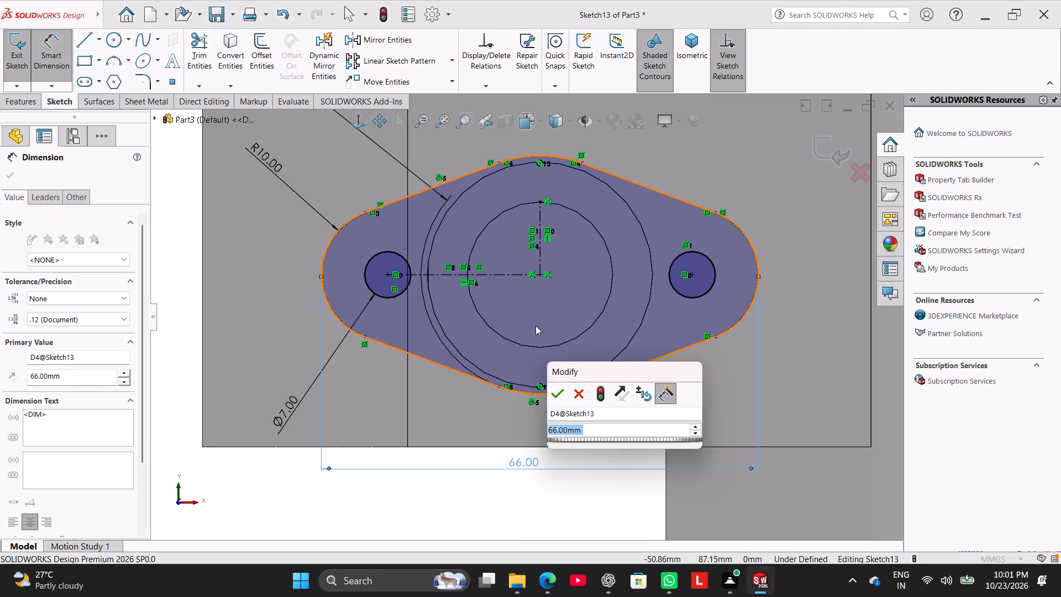
pyautogui.click(559, 392)
pyautogui.scroll(3, 418, 429)
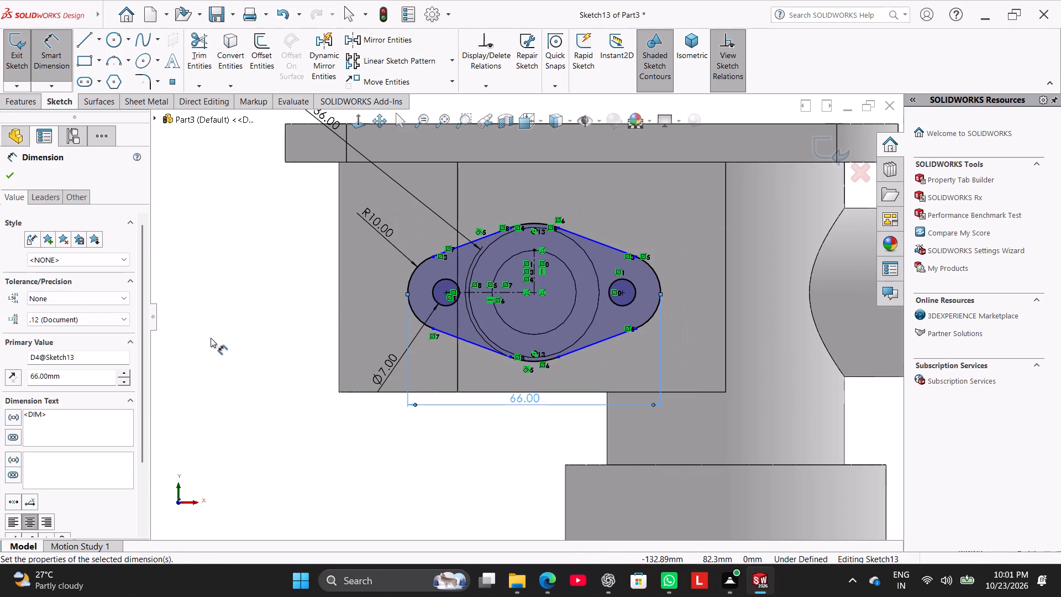
pyautogui.rightClick(209, 333)
pyautogui.click(239, 369)
# Add a tangent relation between the right ear's arc and the lower-right sloped line of the flange outline.
pyautogui.scroll(-3, 577, 308)
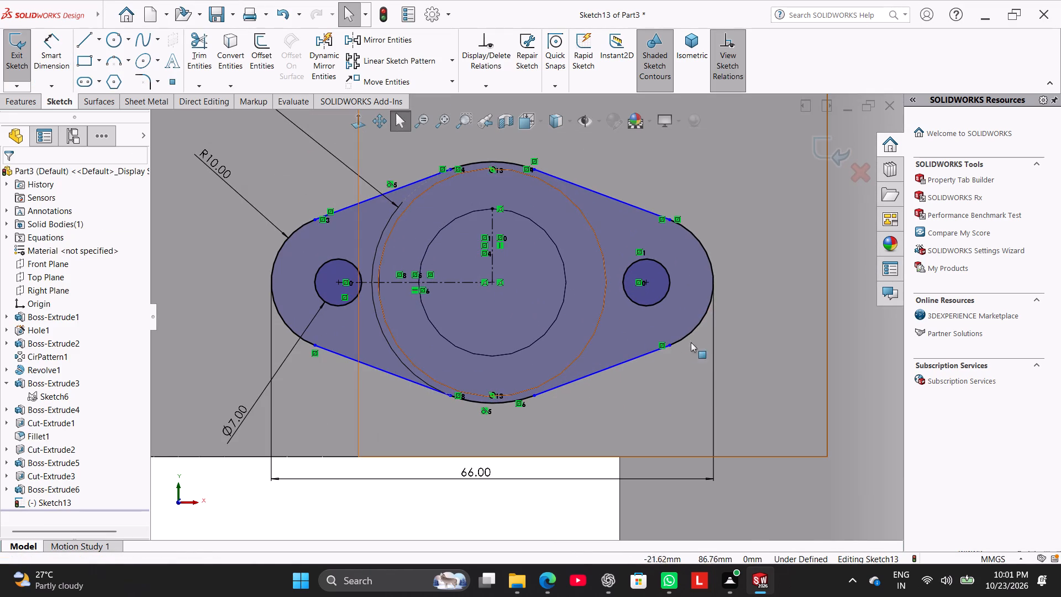
pyautogui.keyDown('shift'); pyautogui.click(690, 332); pyautogui.keyUp('shift')
pyautogui.keyDown('shift'); pyautogui.click(653, 352); pyautogui.keyUp('shift')
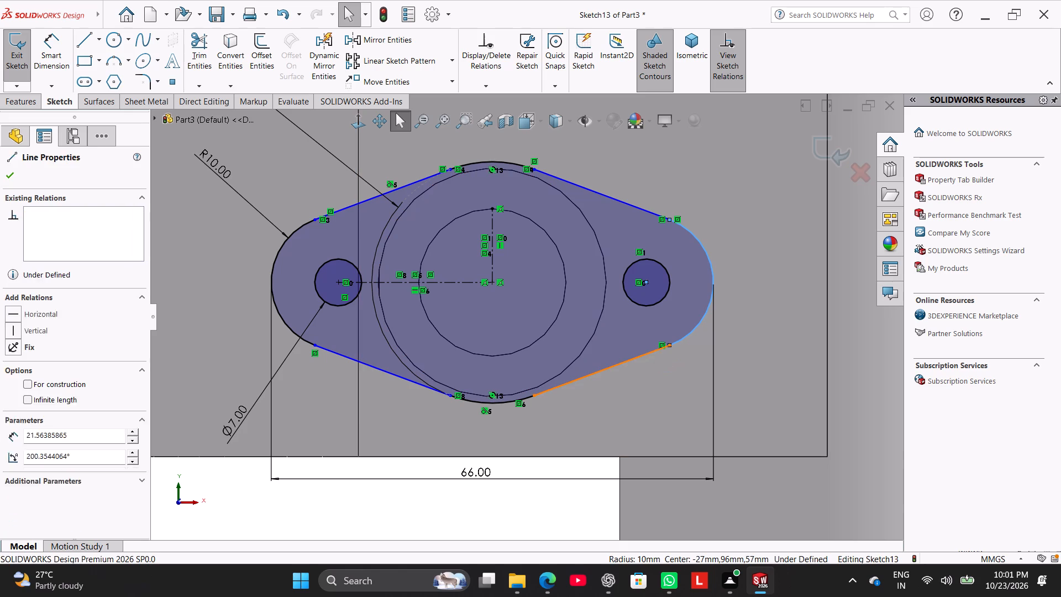
pyautogui.click(51, 368)
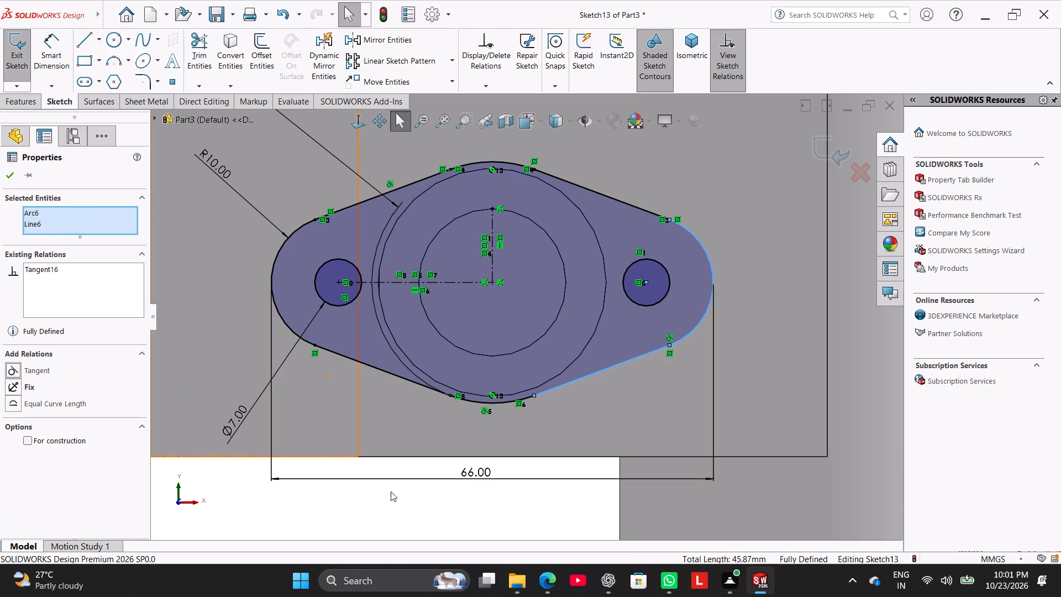
pyautogui.click(324, 505)
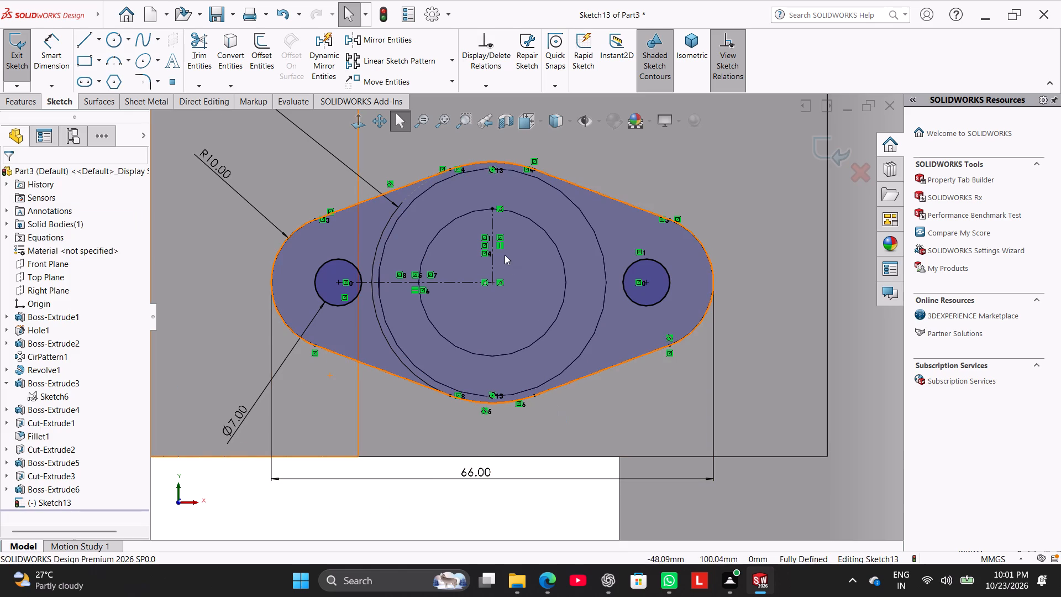
# Reposition the 36 mm diameter dimension below the flange outline, under the overall width dimension.
pyautogui.scroll(4, 505, 255)
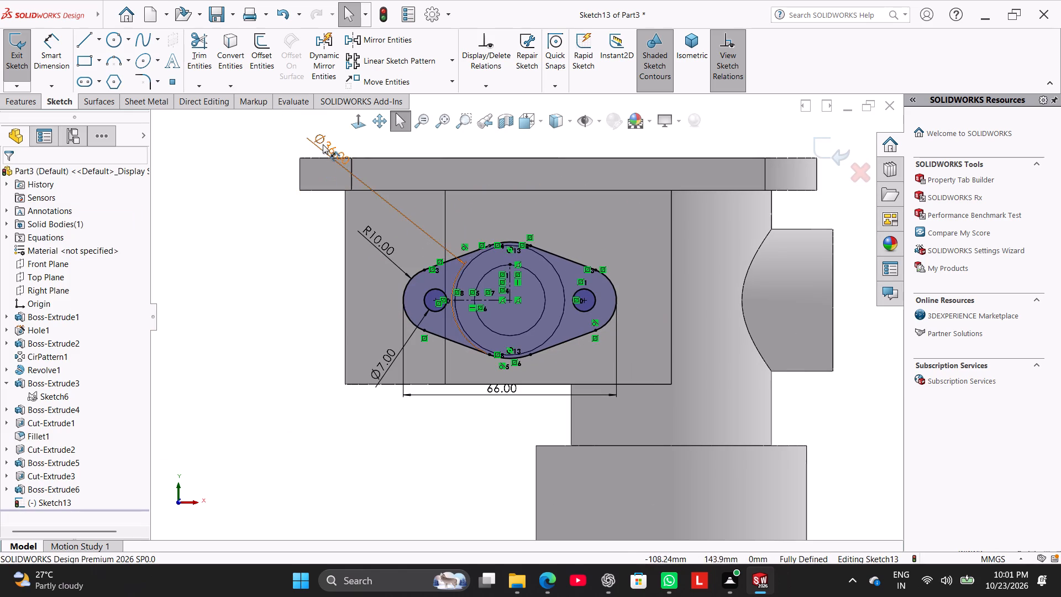
pyautogui.moveTo(325, 142); pyautogui.dragTo(614, 247)
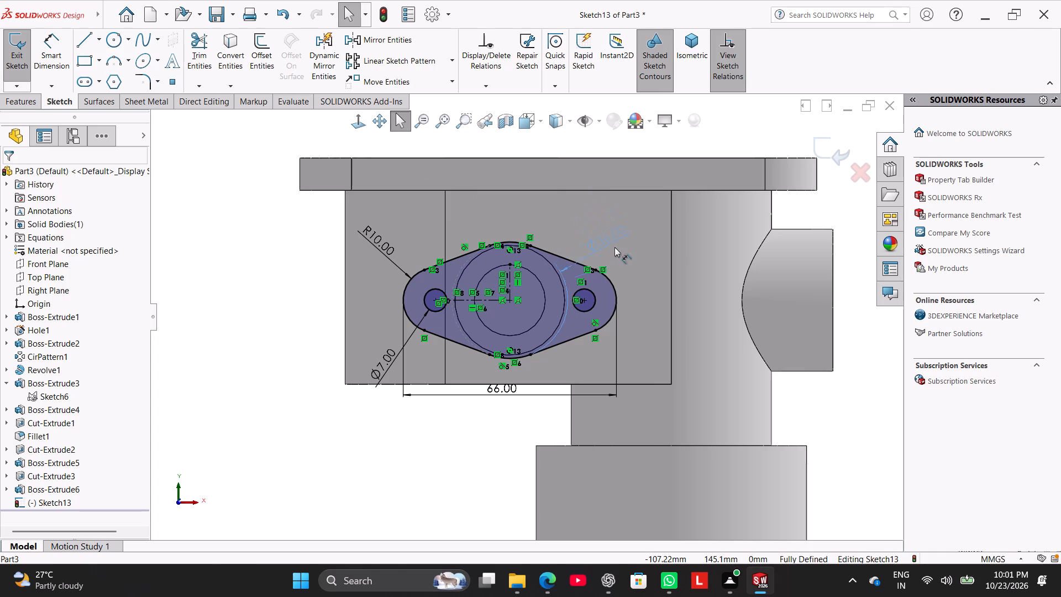
pyautogui.moveTo(614, 247); pyautogui.dragTo(494, 415)
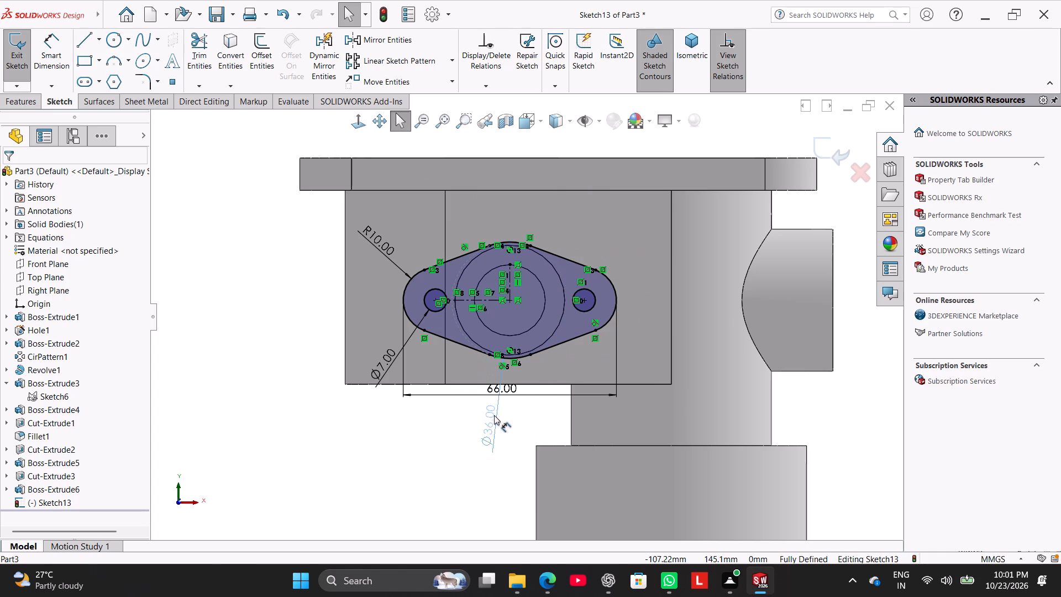
pyautogui.moveTo(494, 415); pyautogui.dragTo(497, 415)
pyautogui.click(442, 437)
# Extrude the two-eared flange sketch as a blind boss 8 mm deep, reversed toward the body.
pyautogui.scroll(-2, 549, 309)
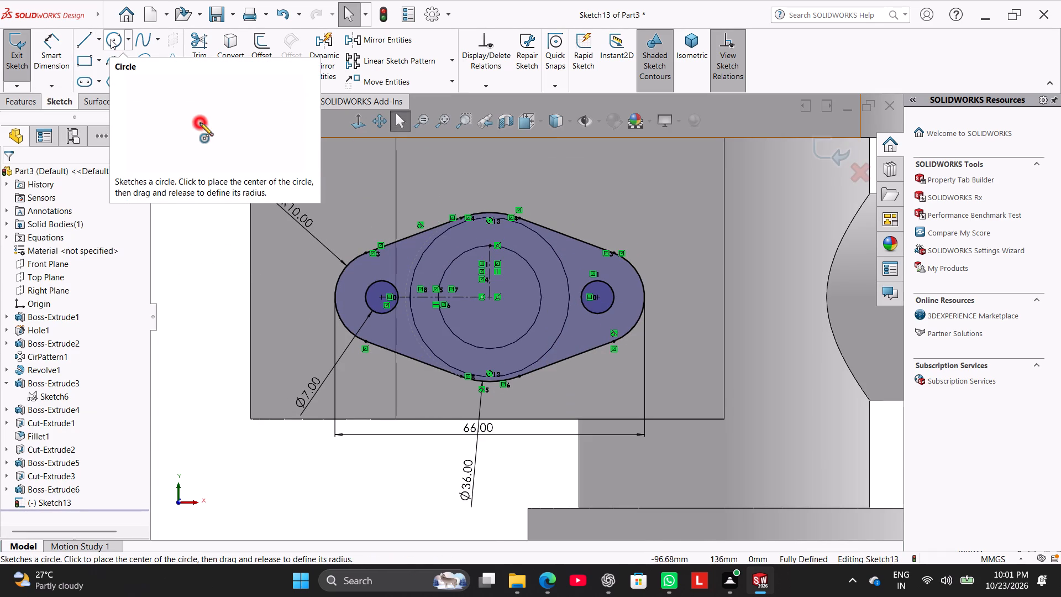
pyautogui.scroll(3, 253, 281)
pyautogui.moveTo(248, 270); pyautogui.dragTo(253, 292, button='middle')
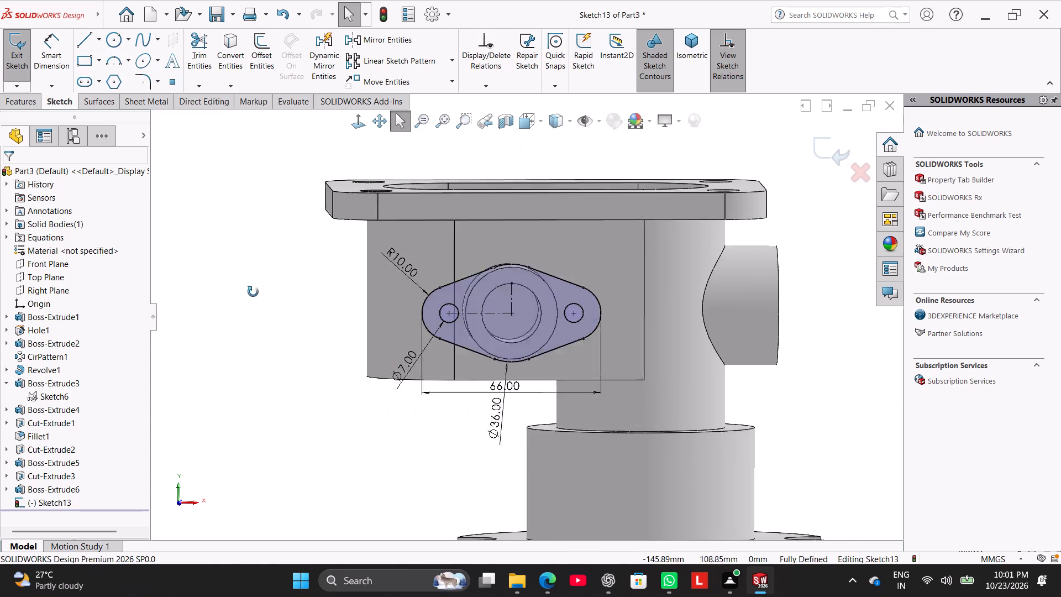
pyautogui.moveTo(253, 292); pyautogui.dragTo(253, 333, button='middle')
pyautogui.moveTo(214, 271); pyautogui.dragTo(235, 355, button='middle')
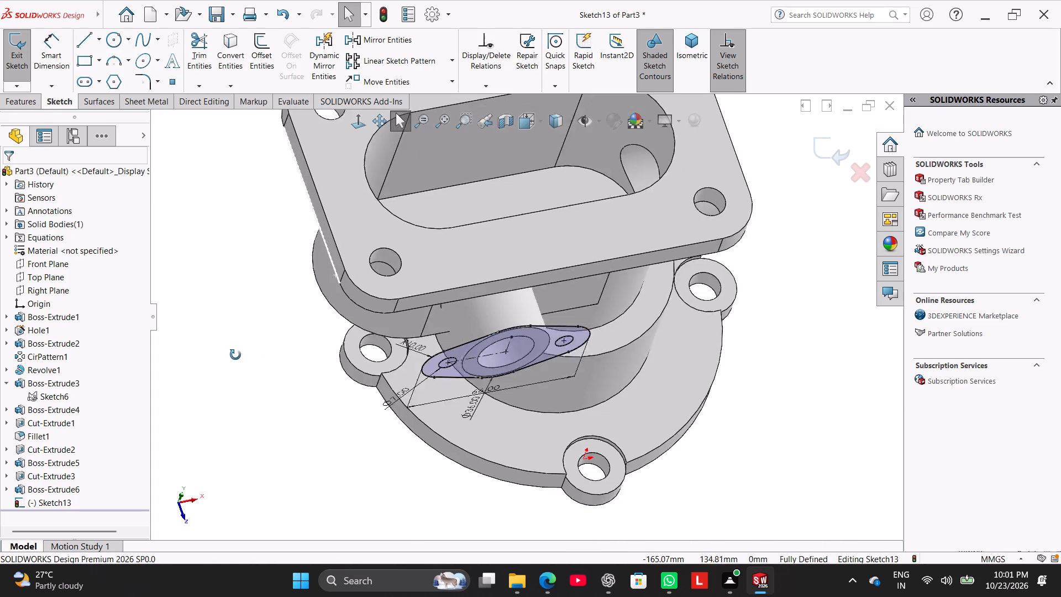
pyautogui.moveTo(235, 355); pyautogui.dragTo(216, 338, button='middle')
pyautogui.click(14, 106)
pyautogui.click(25, 64)
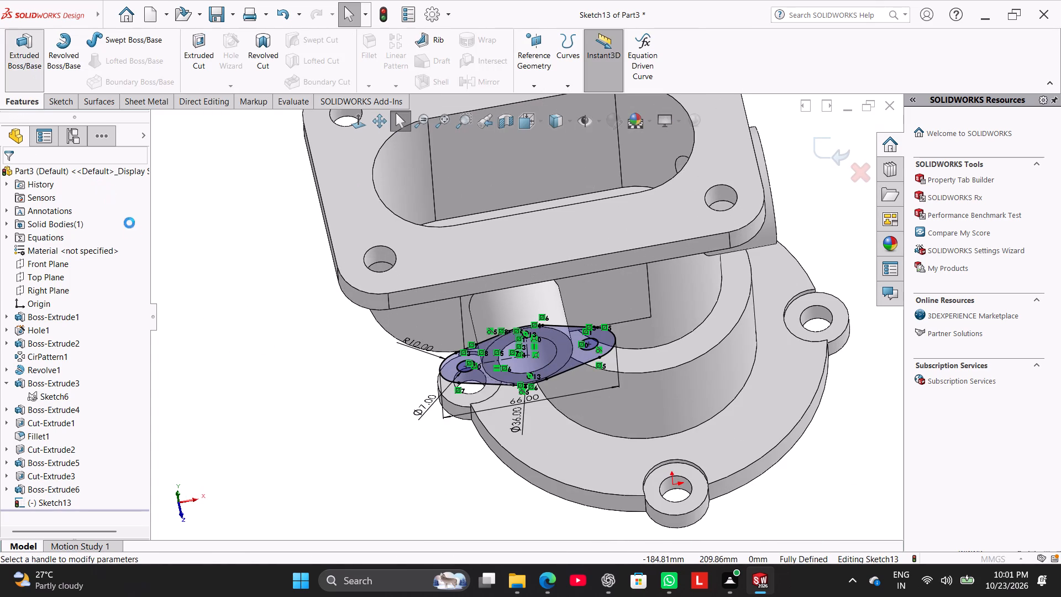
pyautogui.click(10, 247)
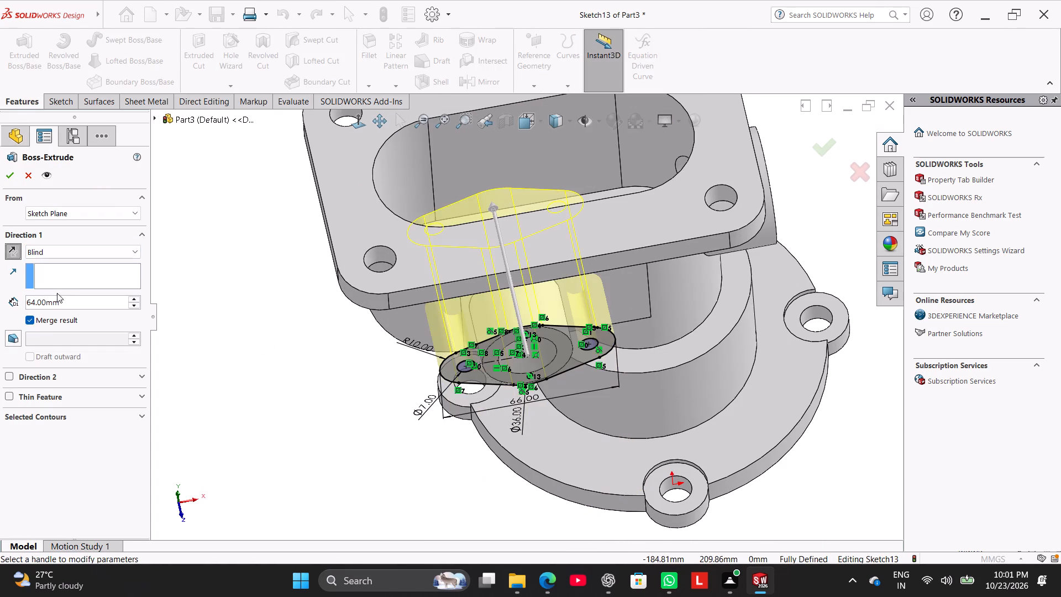
pyautogui.doubleClick(60, 298)
pyautogui.press('8')
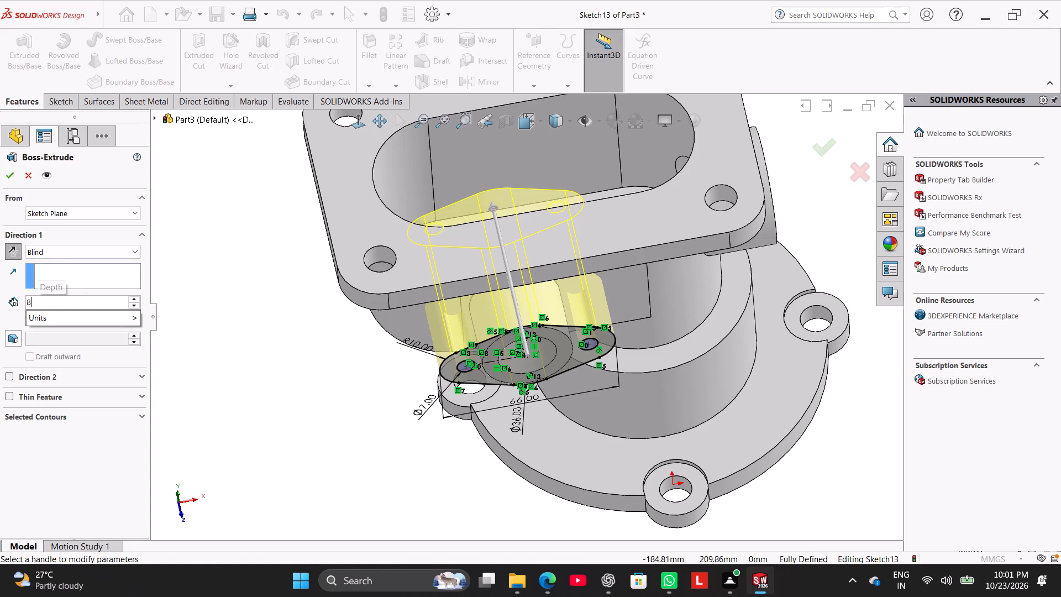
pyautogui.press('Return')
pyautogui.click(8, 178)
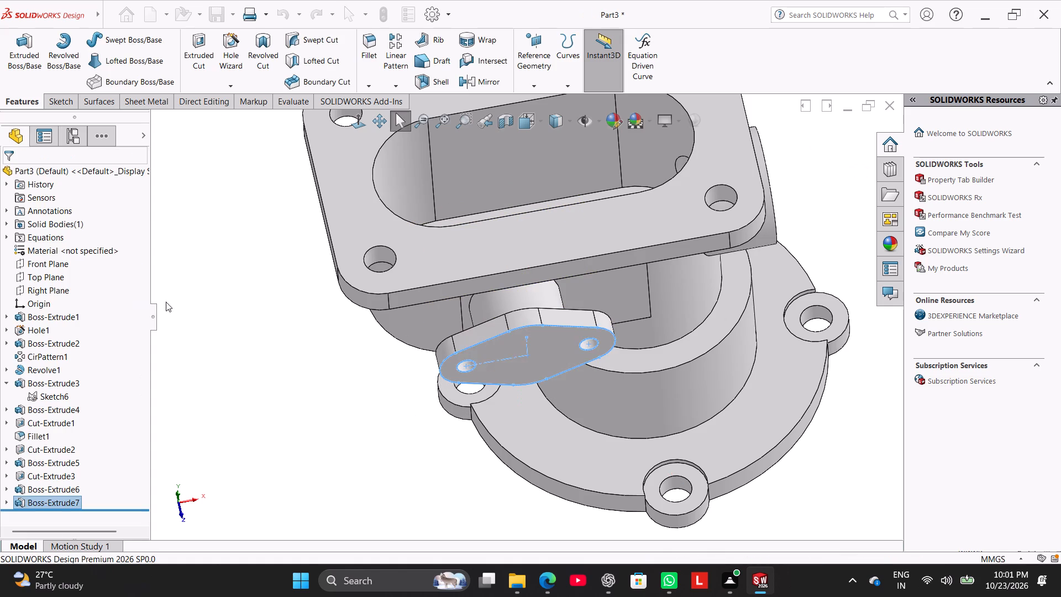
pyautogui.click(171, 303)
# Start a sketch on the two-eared flange's outer face and convert the face's outer boundary into sketch entities.
pyautogui.moveTo(223, 347); pyautogui.dragTo(218, 308, button='middle')
pyautogui.moveTo(217, 340); pyautogui.dragTo(346, 220, button='right')
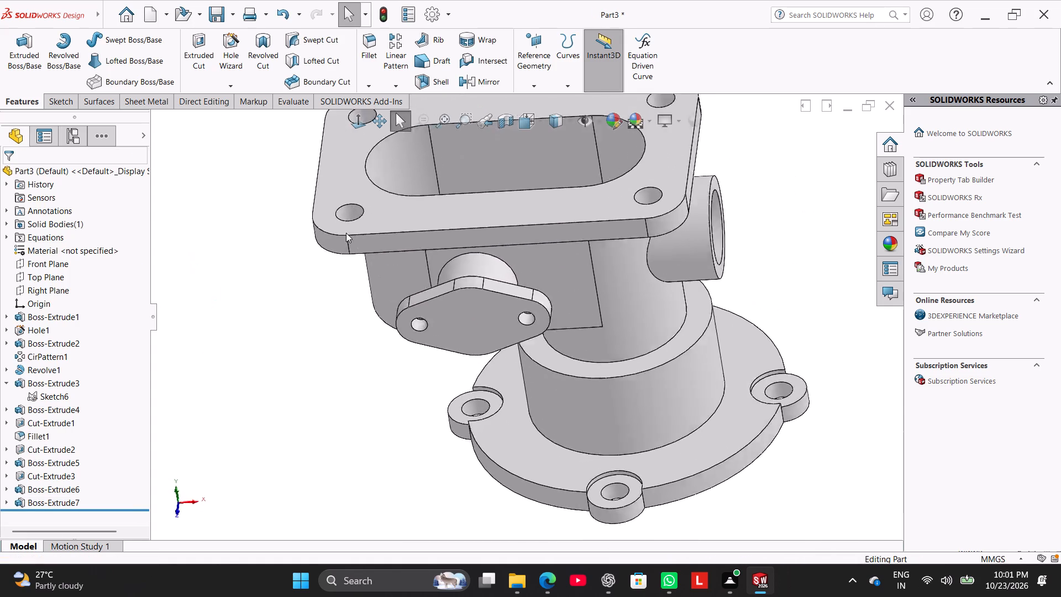
pyautogui.moveTo(293, 287); pyautogui.dragTo(466, 349, button='middle')
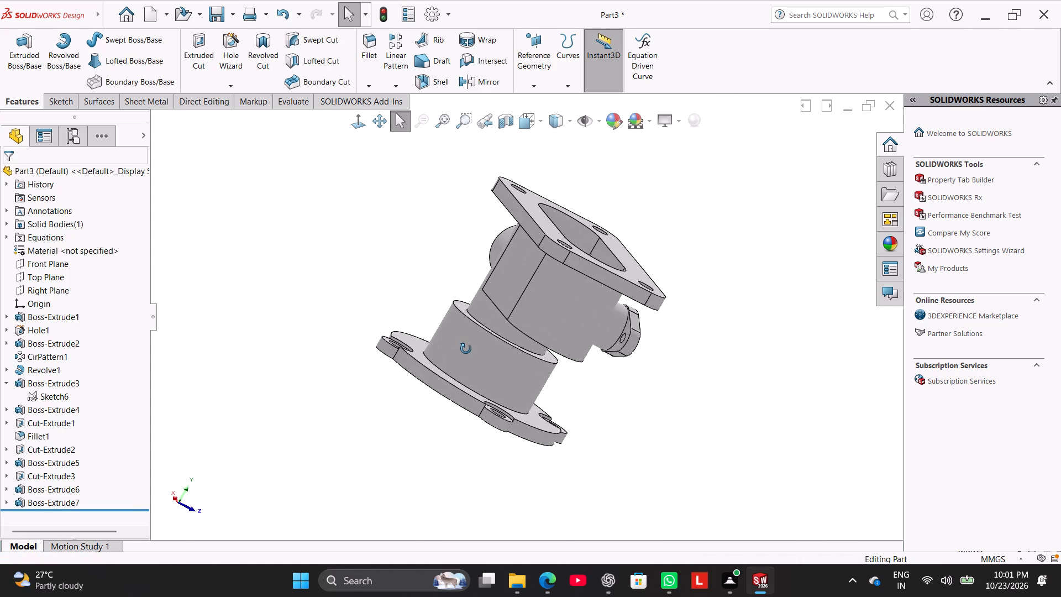
pyautogui.moveTo(466, 349); pyautogui.dragTo(323, 298, button='middle')
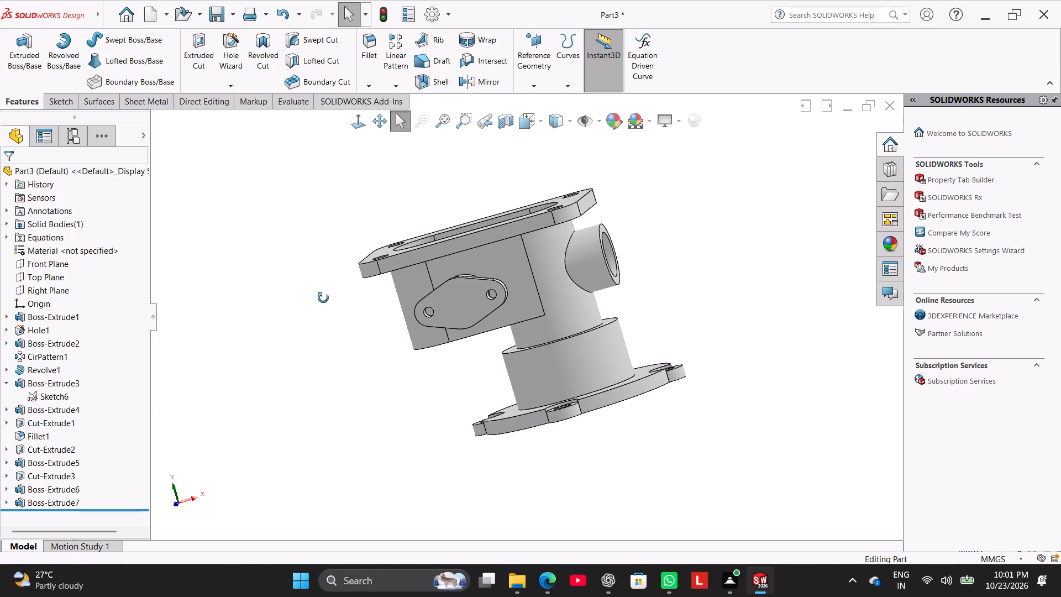
pyautogui.moveTo(323, 298); pyautogui.dragTo(286, 355, button='middle')
pyautogui.moveTo(267, 360); pyautogui.dragTo(305, 319, button='right')
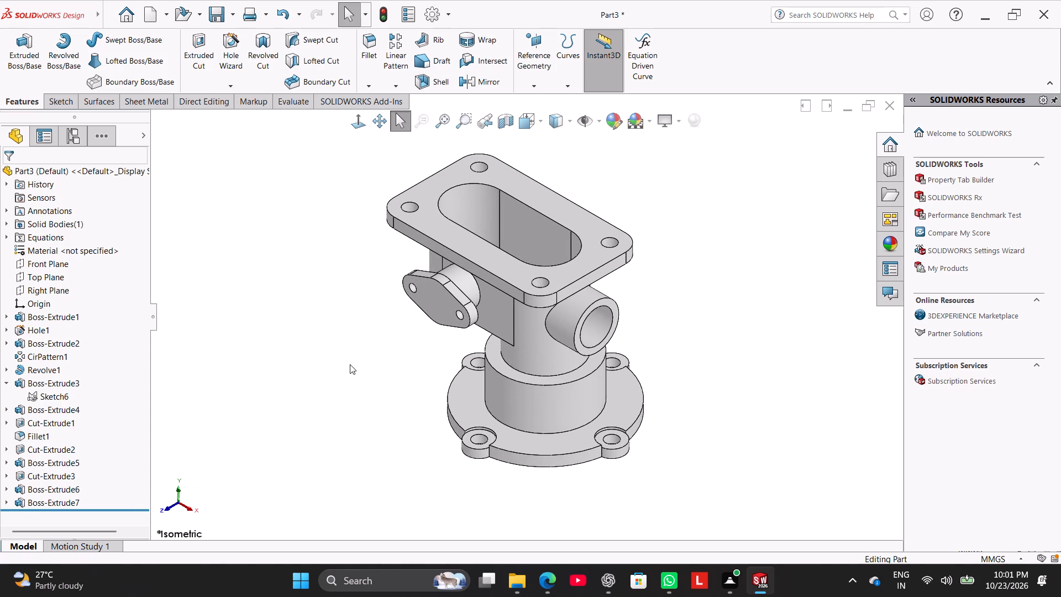
pyautogui.rightClick(432, 303)
pyautogui.click(460, 289)
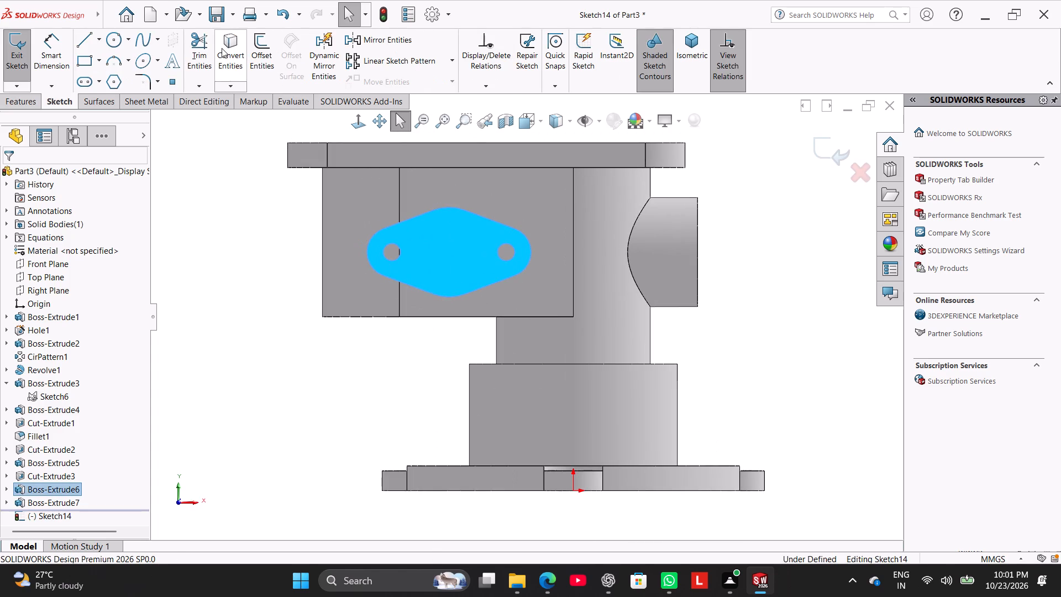
pyautogui.click(226, 47)
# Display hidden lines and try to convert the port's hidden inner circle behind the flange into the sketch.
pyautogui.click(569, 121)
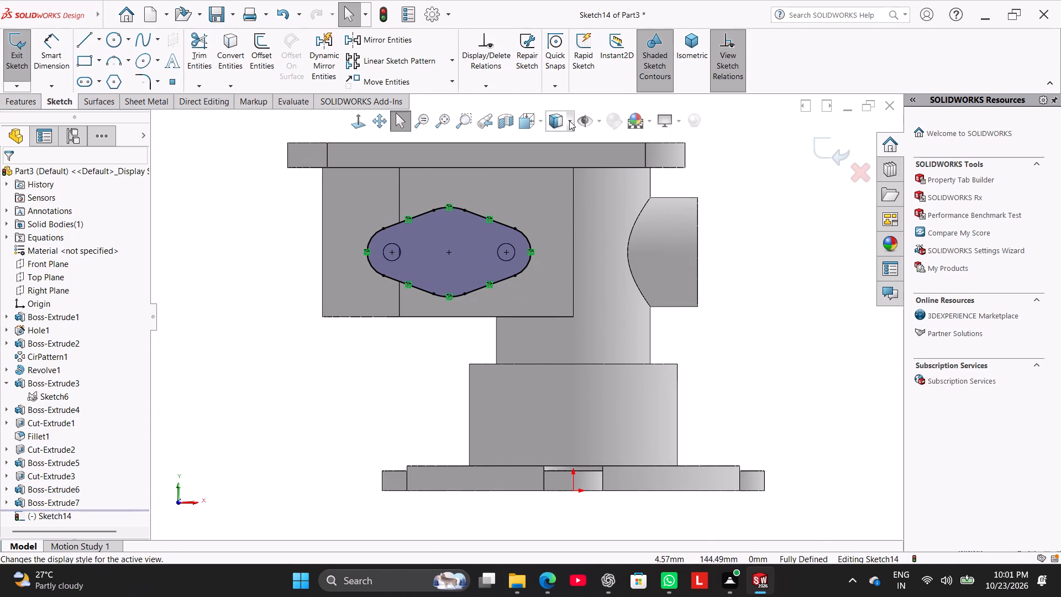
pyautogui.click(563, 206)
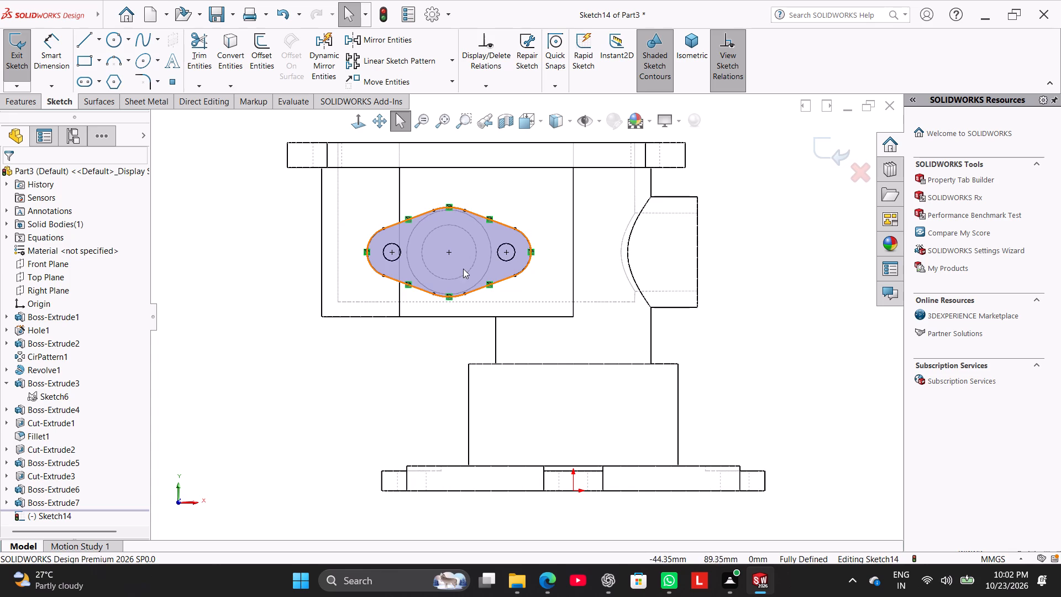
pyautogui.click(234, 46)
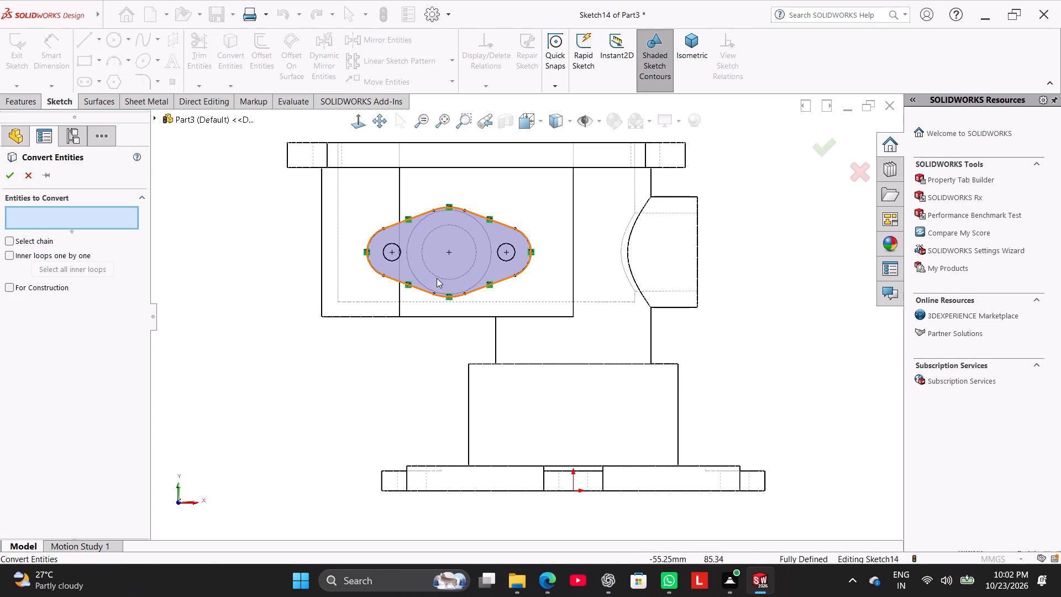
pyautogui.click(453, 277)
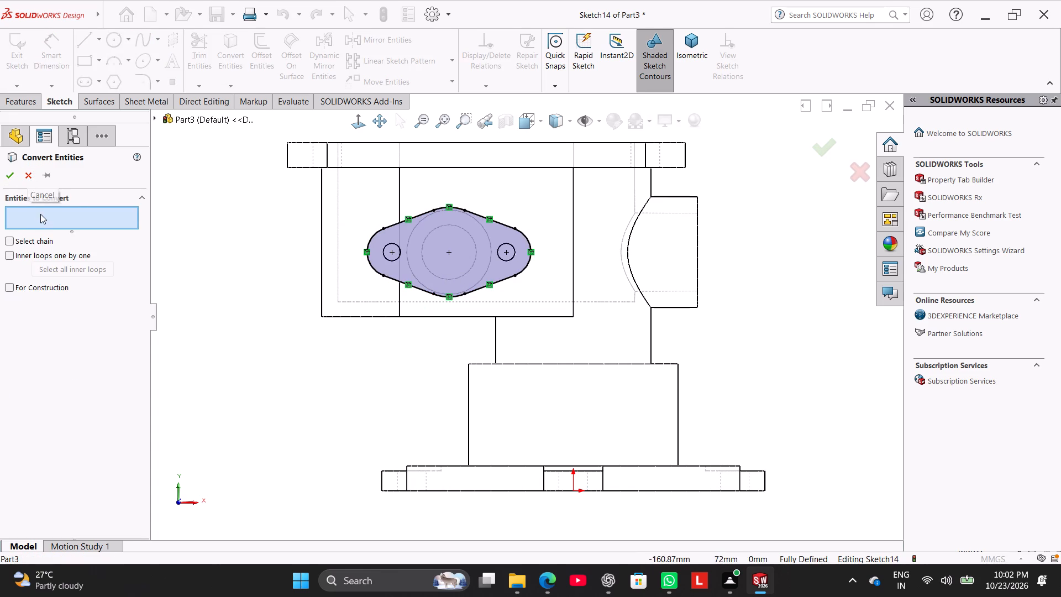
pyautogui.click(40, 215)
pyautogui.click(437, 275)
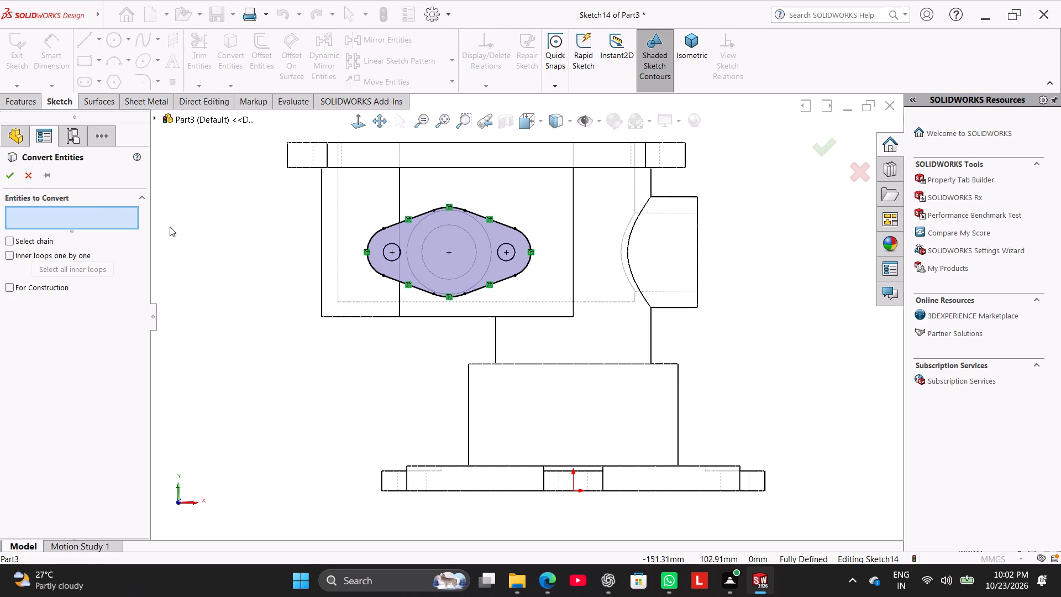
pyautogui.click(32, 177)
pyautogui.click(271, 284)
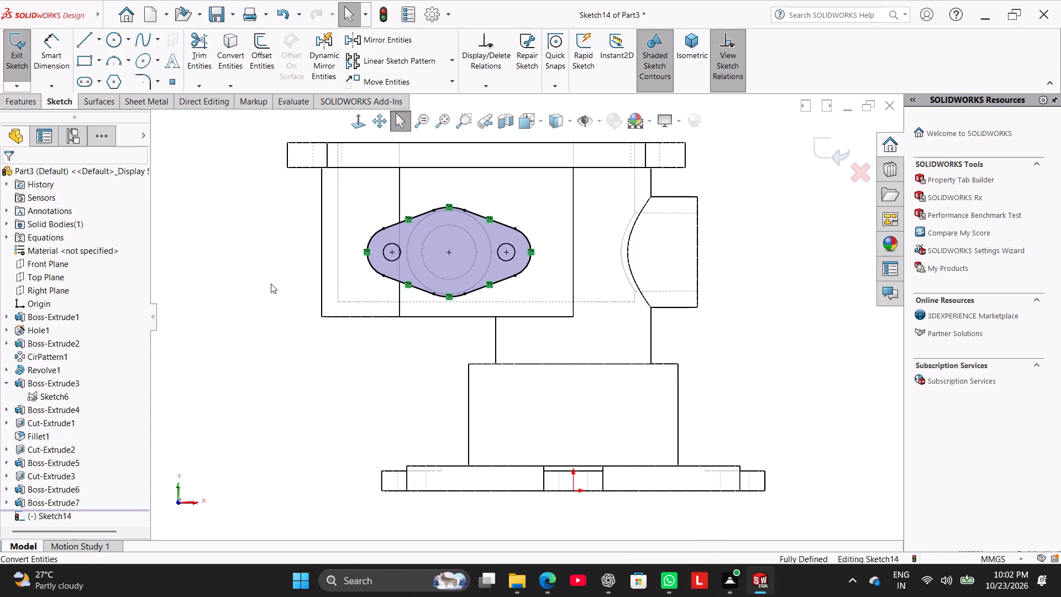
# Exit the flange face sketch and set the display style back to shaded with edges.
pyautogui.click(24, 57)
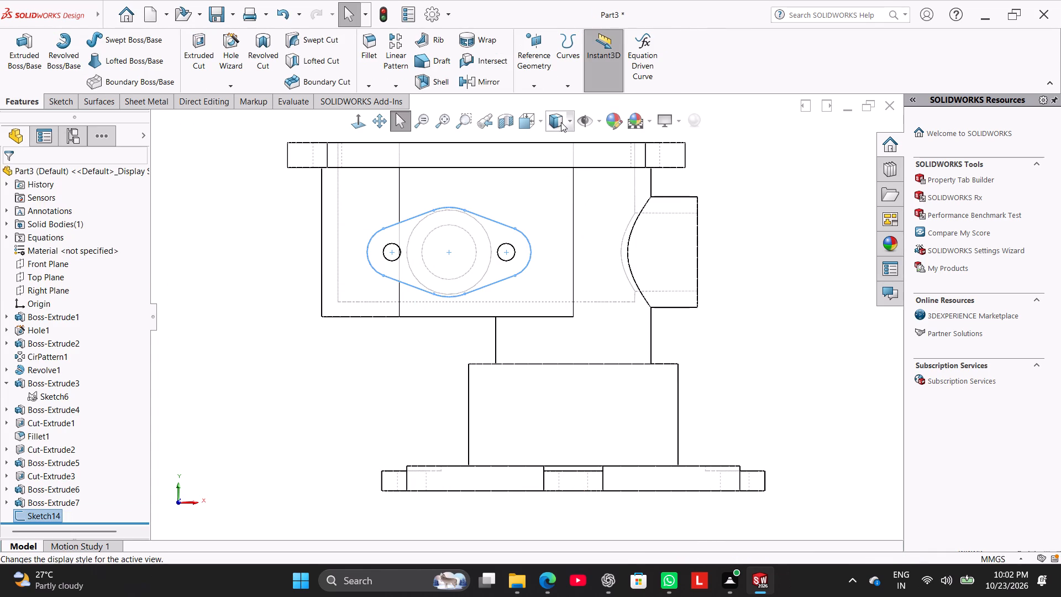
pyautogui.click(572, 124)
pyautogui.click(566, 141)
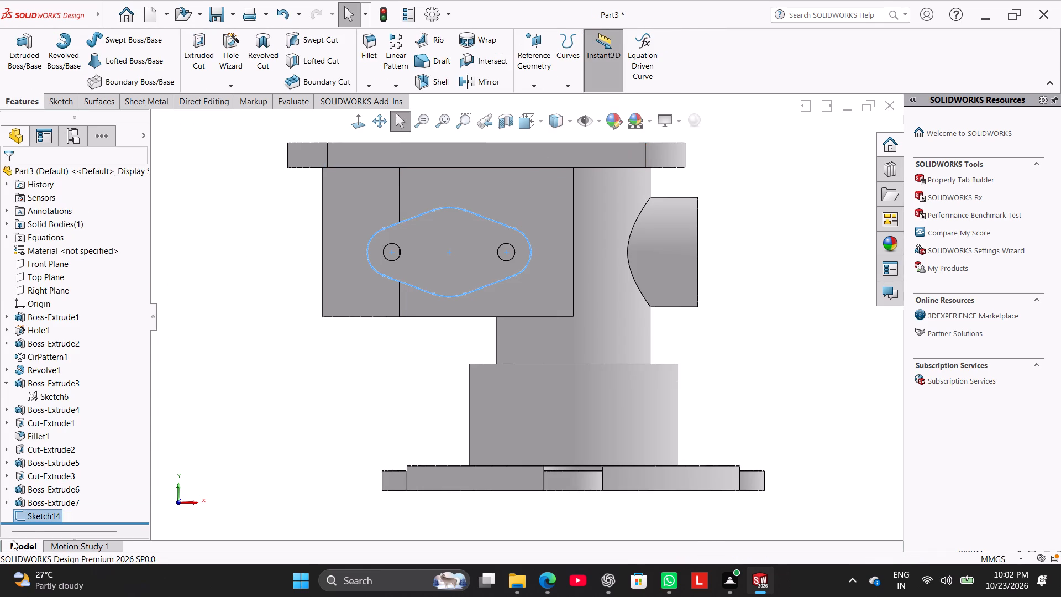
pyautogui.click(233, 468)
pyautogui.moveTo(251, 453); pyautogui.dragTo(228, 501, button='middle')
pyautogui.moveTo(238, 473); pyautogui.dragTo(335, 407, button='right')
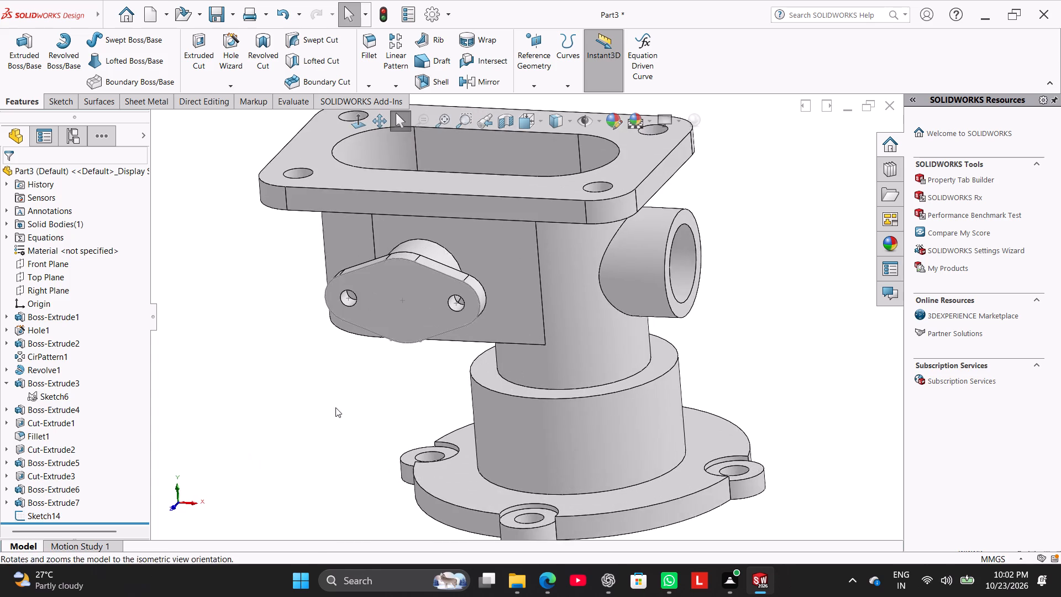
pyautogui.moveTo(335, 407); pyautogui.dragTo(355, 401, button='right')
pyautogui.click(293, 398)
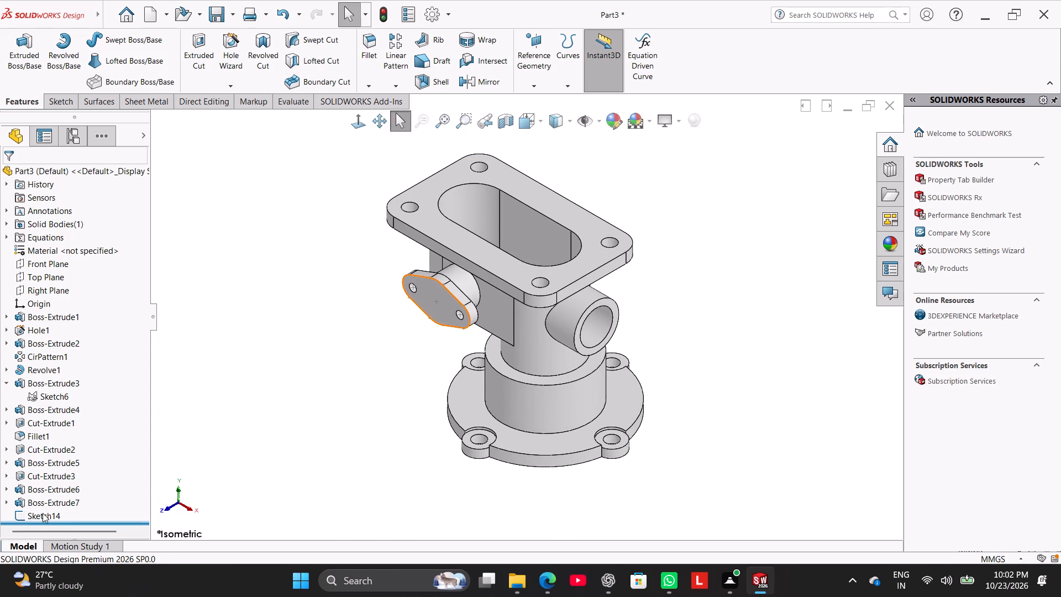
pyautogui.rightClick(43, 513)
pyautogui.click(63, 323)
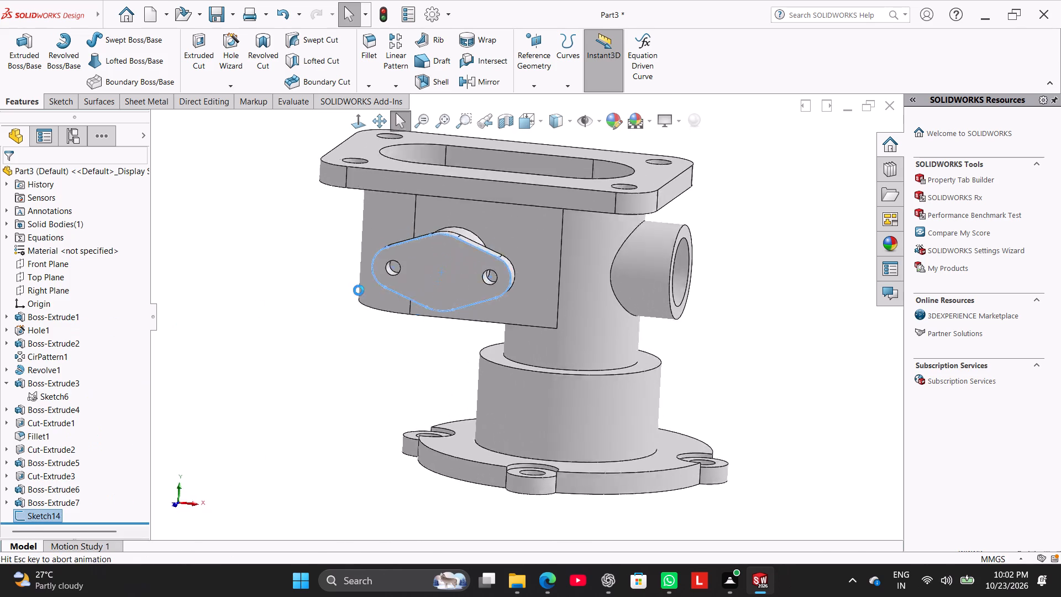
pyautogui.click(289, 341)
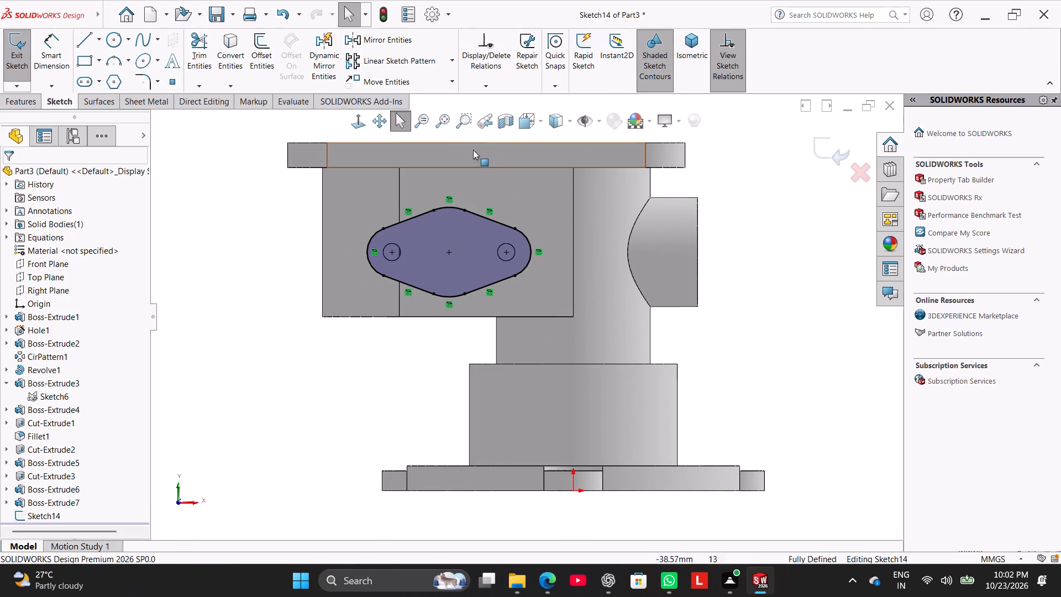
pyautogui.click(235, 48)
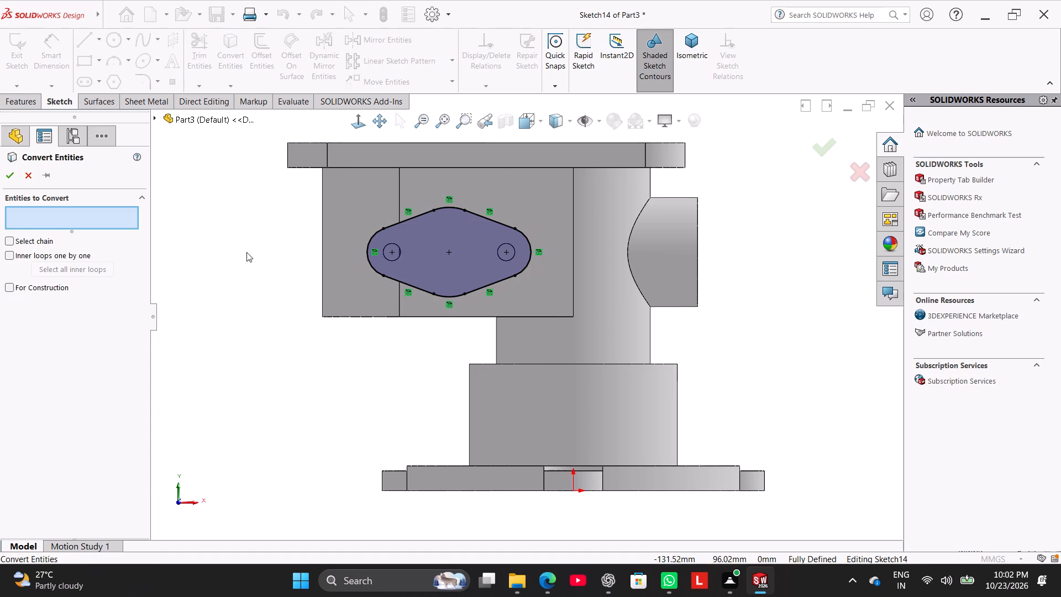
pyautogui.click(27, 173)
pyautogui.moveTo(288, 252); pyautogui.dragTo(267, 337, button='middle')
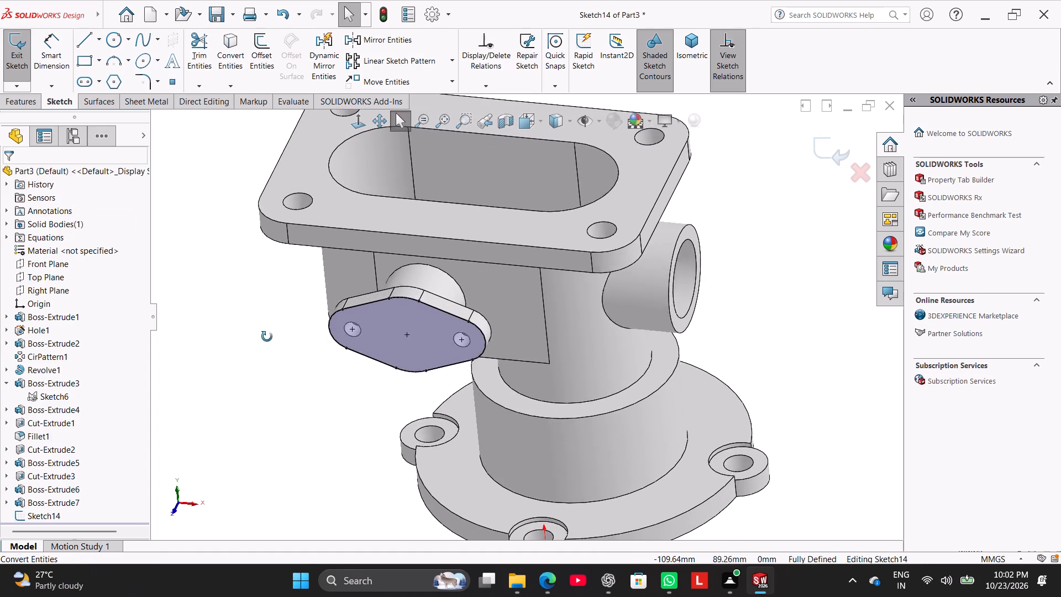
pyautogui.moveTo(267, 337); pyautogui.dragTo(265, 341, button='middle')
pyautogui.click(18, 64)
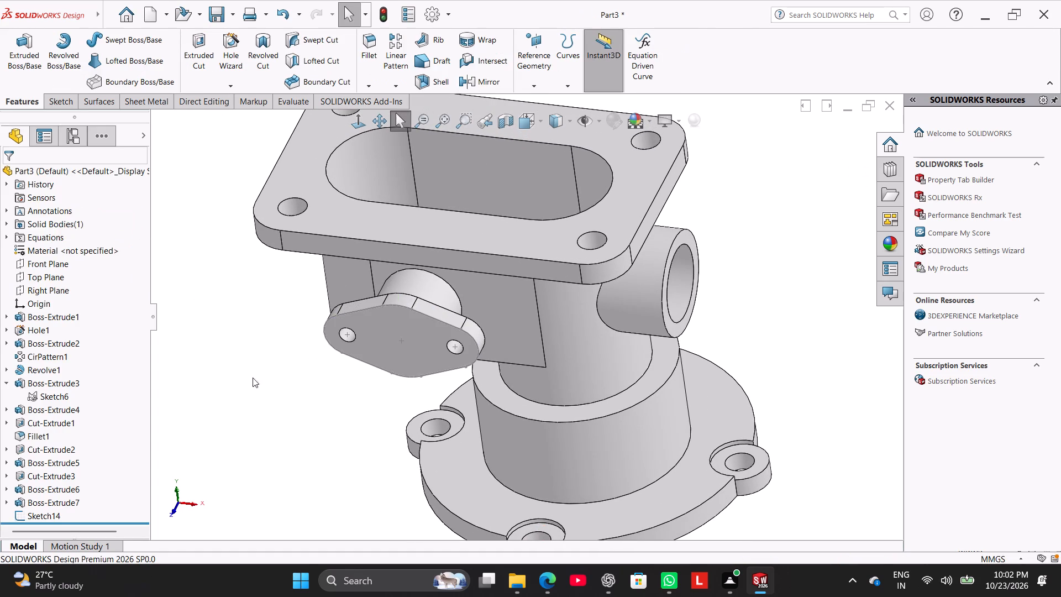
# Delete Sketch14, the converted outline sketch on the two-eared flange's outer face.
pyautogui.rightClick(46, 519)
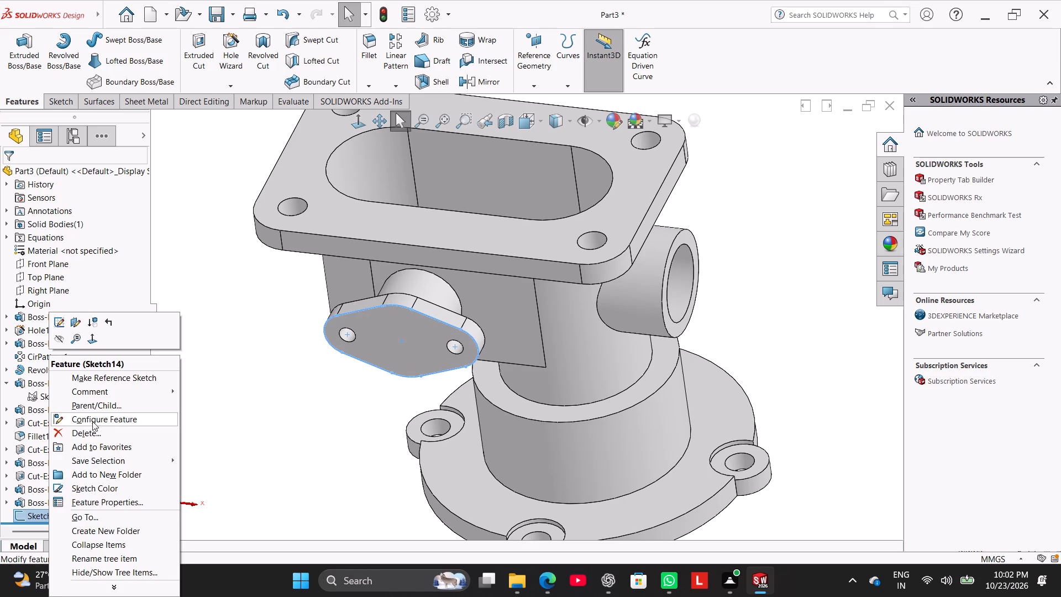
pyautogui.click(94, 433)
pyautogui.click(613, 207)
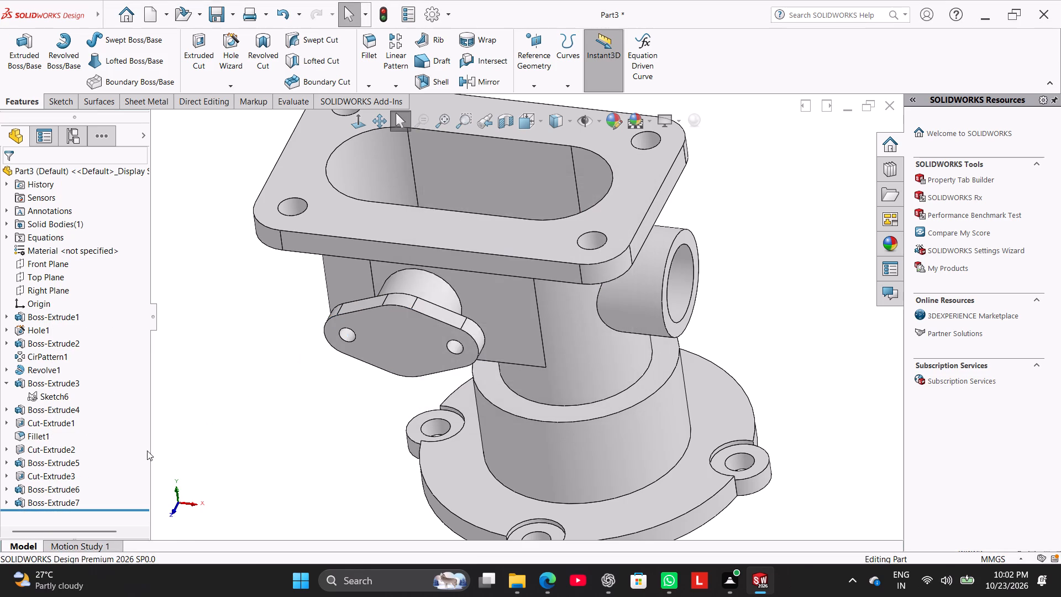
# Open the sketch of the two-eared flange boss for editing and convert the port's 22 mm inner circle edge into it.
pyautogui.rightClick(51, 504)
pyautogui.click(78, 320)
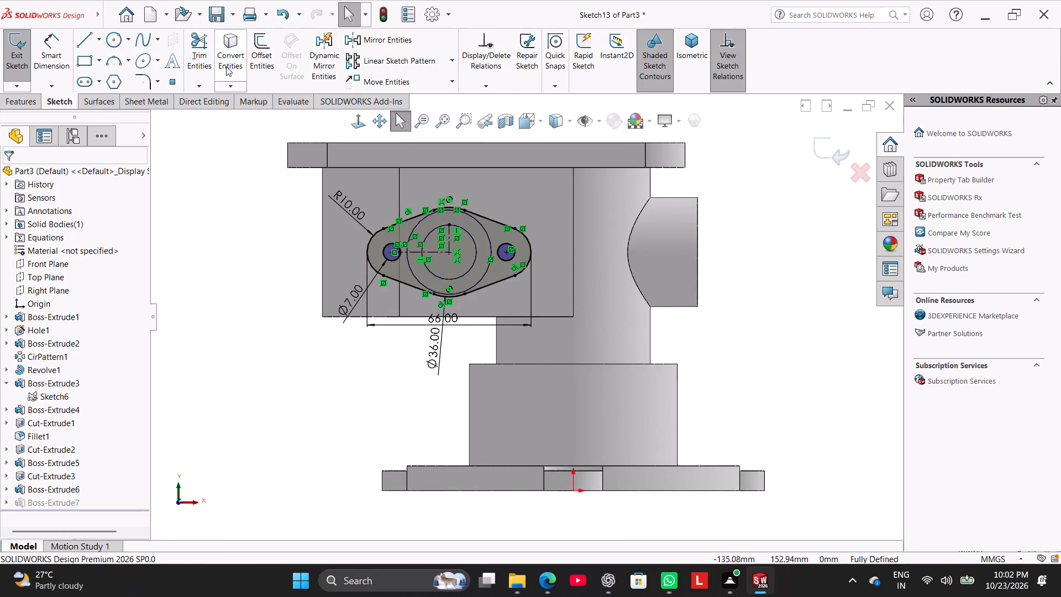
pyautogui.click(229, 59)
pyautogui.click(434, 227)
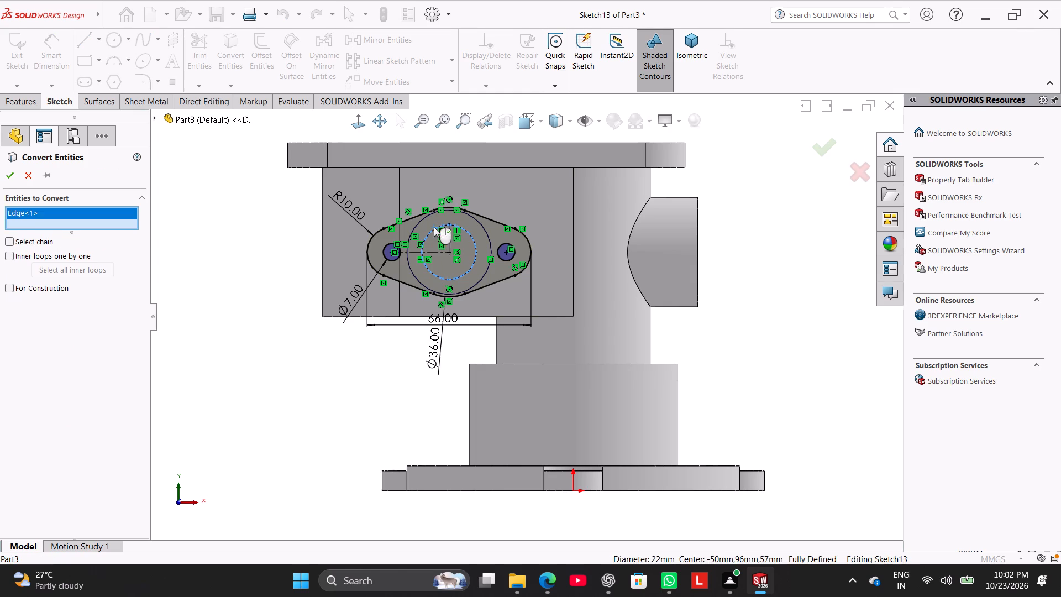
pyautogui.click(4, 175)
pyautogui.moveTo(205, 281); pyautogui.dragTo(182, 352, button='middle')
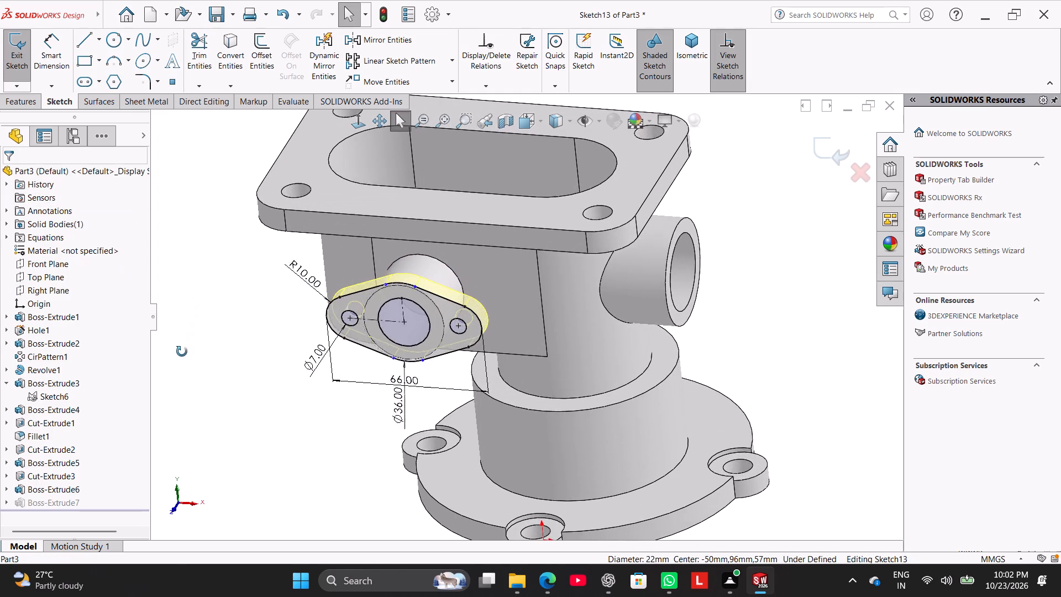
pyautogui.moveTo(182, 352); pyautogui.dragTo(182, 353, button='middle')
pyautogui.moveTo(219, 331); pyautogui.dragTo(237, 262, button='middle')
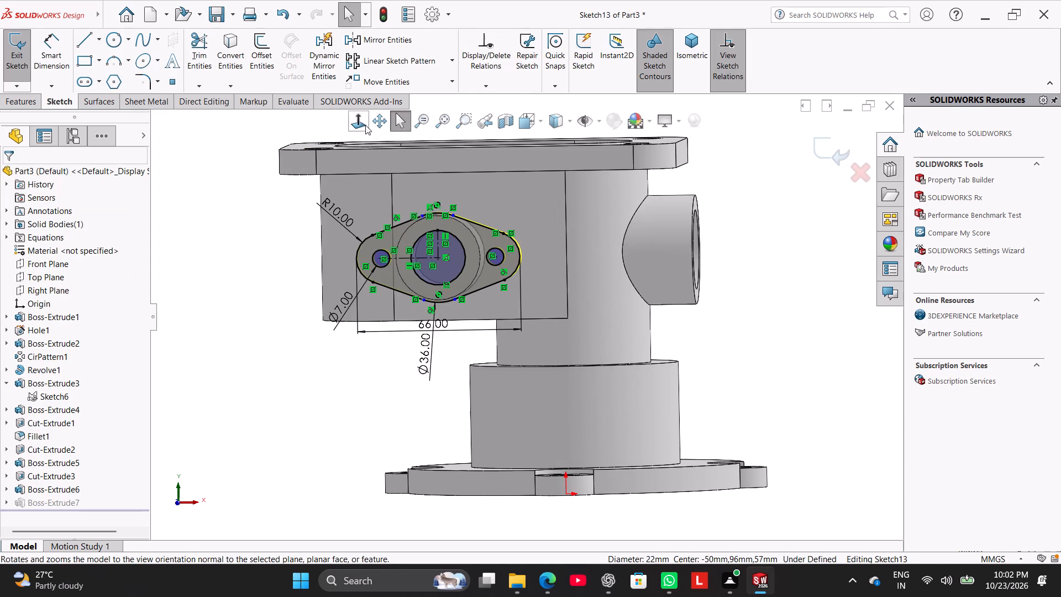
pyautogui.click(365, 125)
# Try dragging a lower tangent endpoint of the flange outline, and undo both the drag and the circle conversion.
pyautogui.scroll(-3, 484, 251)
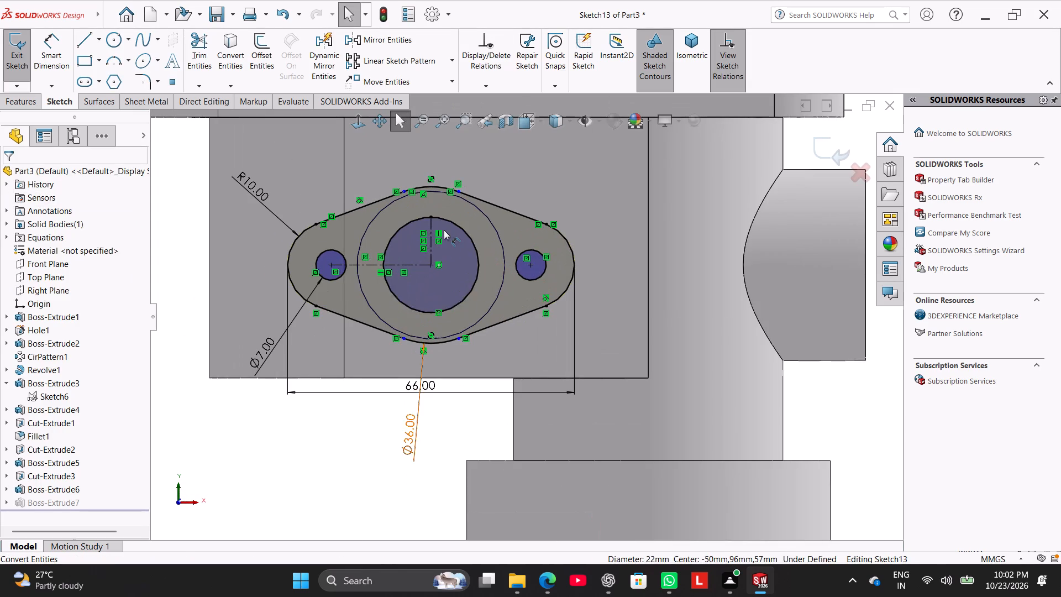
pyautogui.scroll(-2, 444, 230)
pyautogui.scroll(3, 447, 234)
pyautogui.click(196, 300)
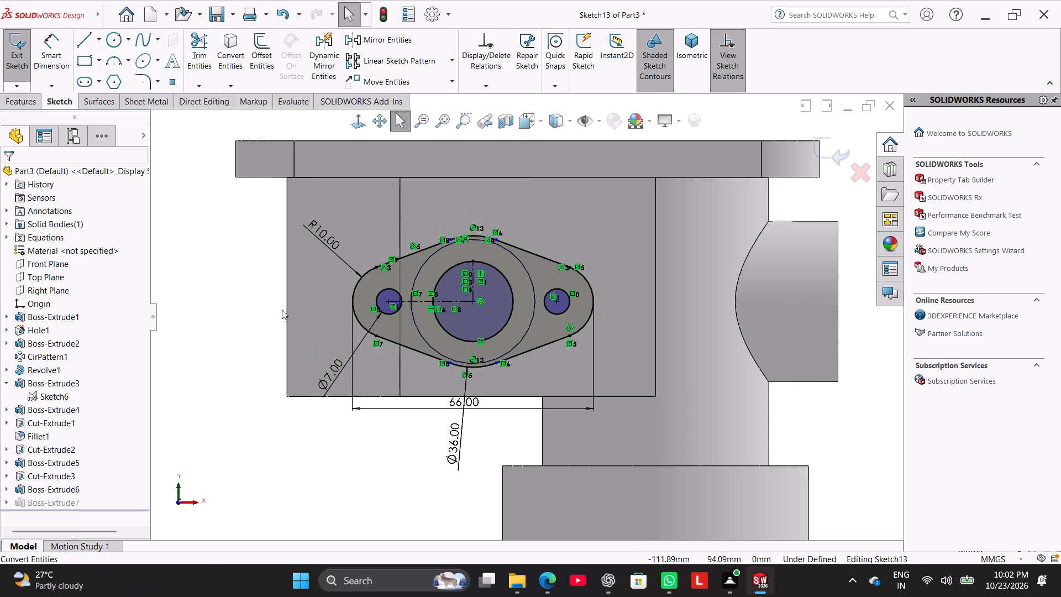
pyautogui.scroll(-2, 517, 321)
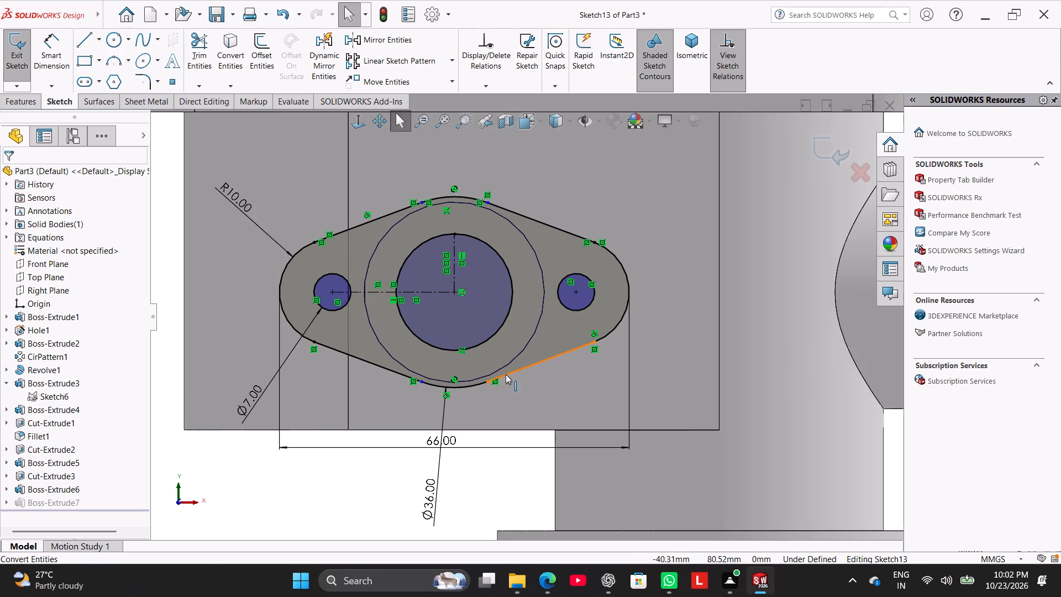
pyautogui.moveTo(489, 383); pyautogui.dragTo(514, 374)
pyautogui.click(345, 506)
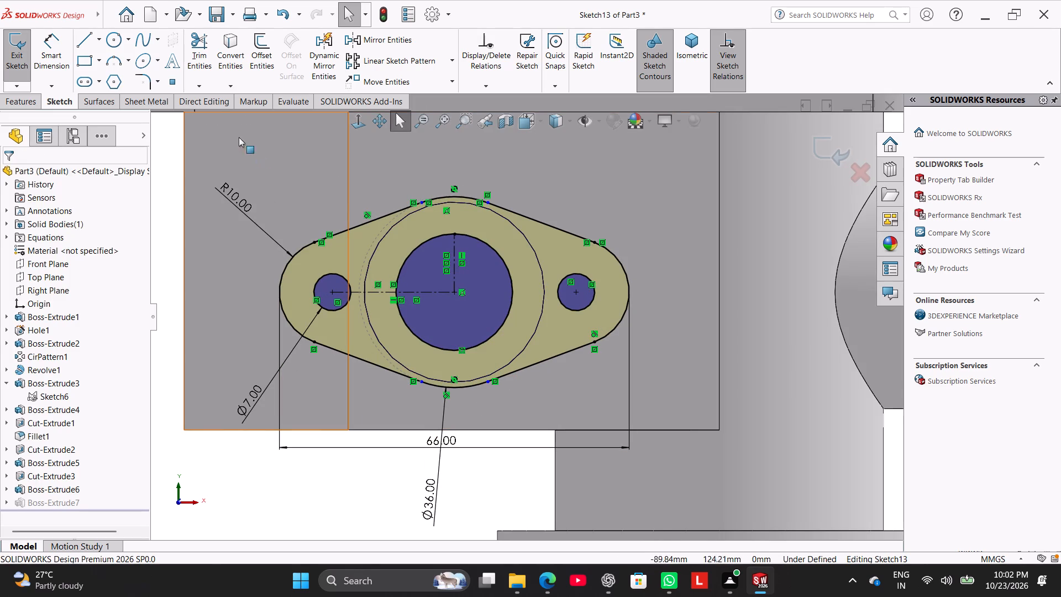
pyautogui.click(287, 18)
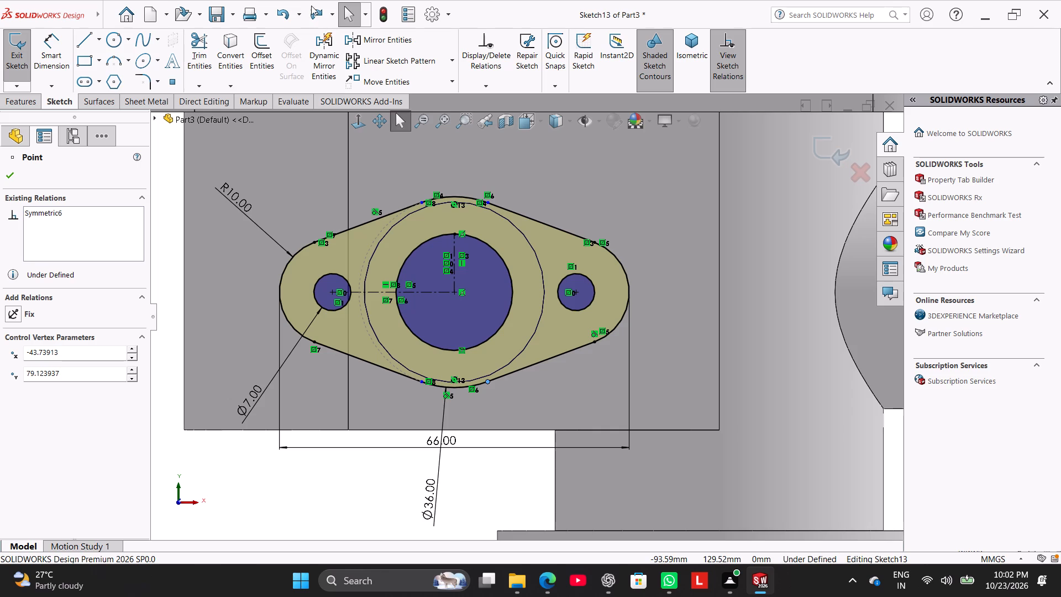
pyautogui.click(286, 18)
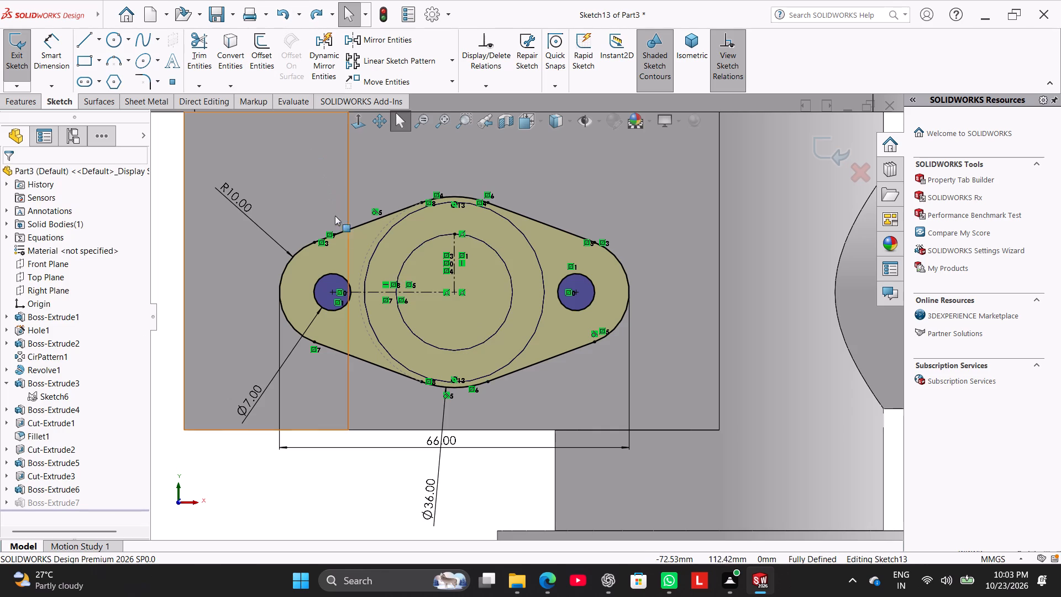
# Convert the port's 22 mm inner circle edge into the flange sketch again and exit the sketch to rebuild the boss.
pyautogui.scroll(2, 461, 286)
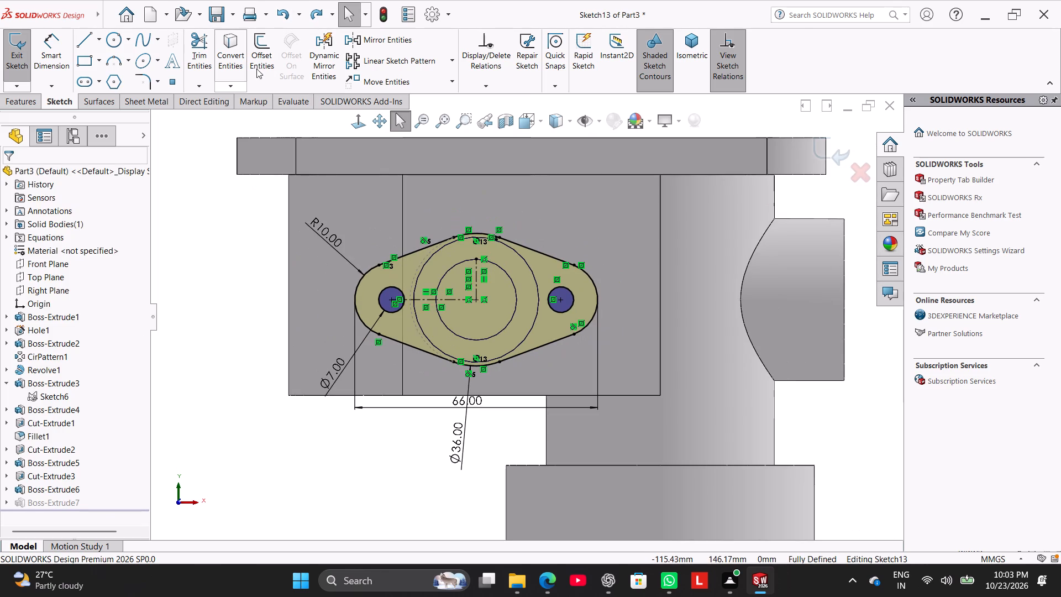
pyautogui.click(229, 46)
pyautogui.click(447, 272)
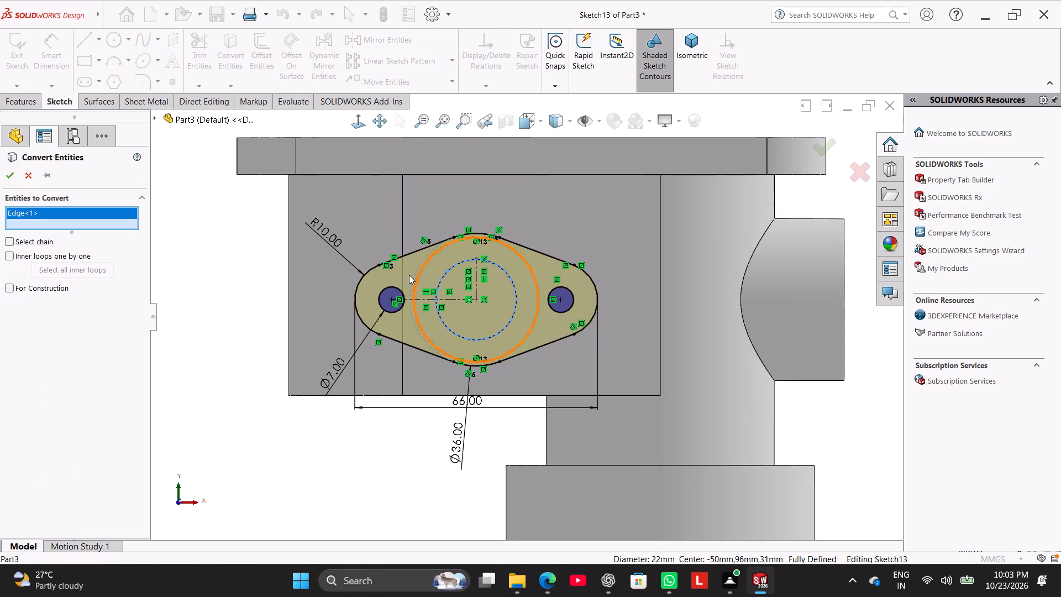
pyautogui.click(13, 183)
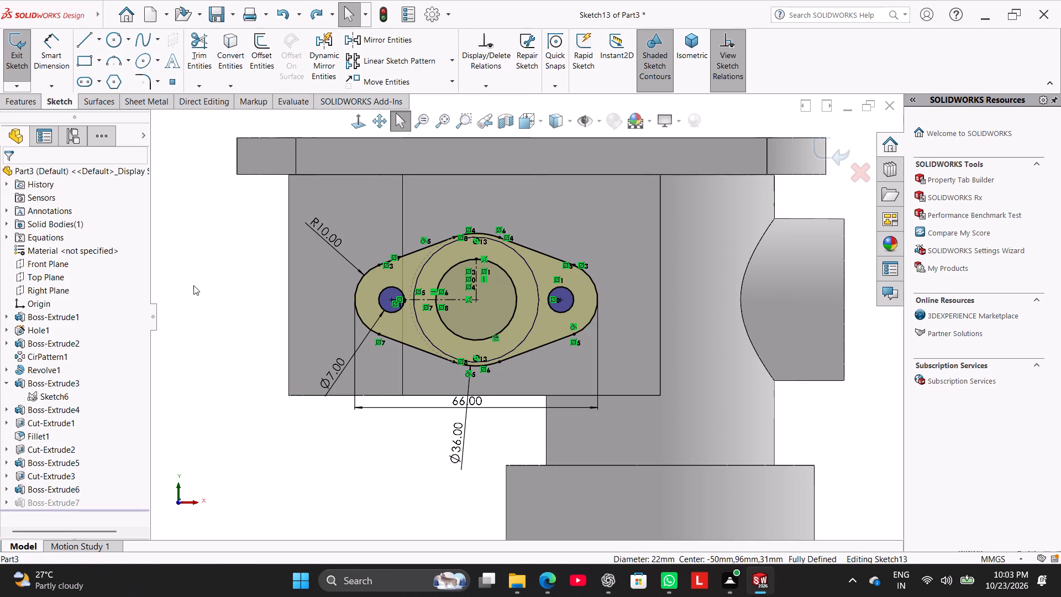
pyautogui.click(216, 291)
pyautogui.scroll(2, 260, 297)
pyautogui.moveTo(267, 287); pyautogui.dragTo(251, 318, button='middle')
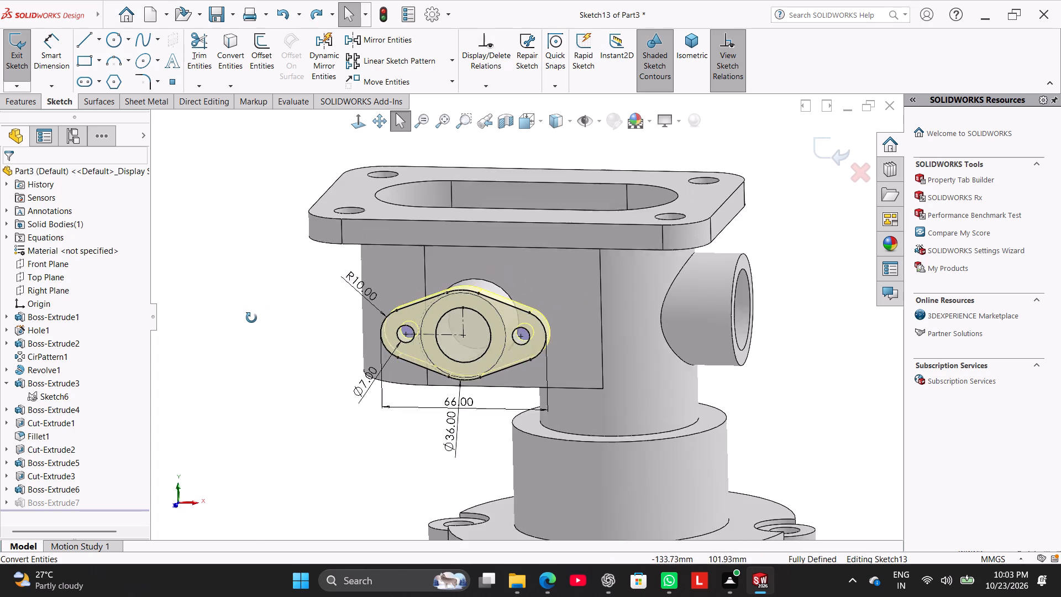
pyautogui.moveTo(251, 318); pyautogui.dragTo(245, 328, button='middle')
pyautogui.click(13, 48)
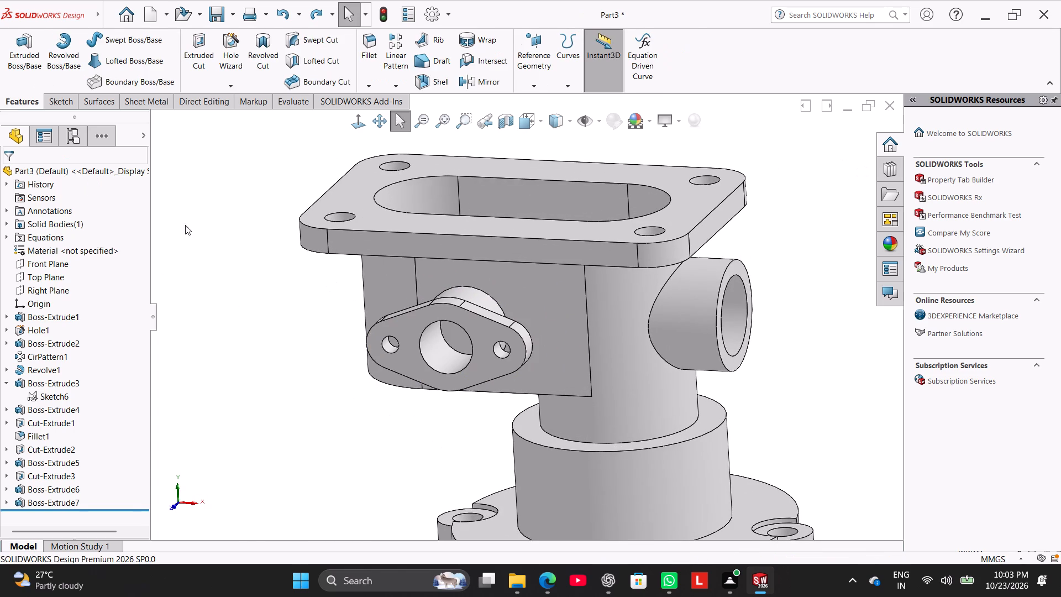
pyautogui.middleClick(276, 294)
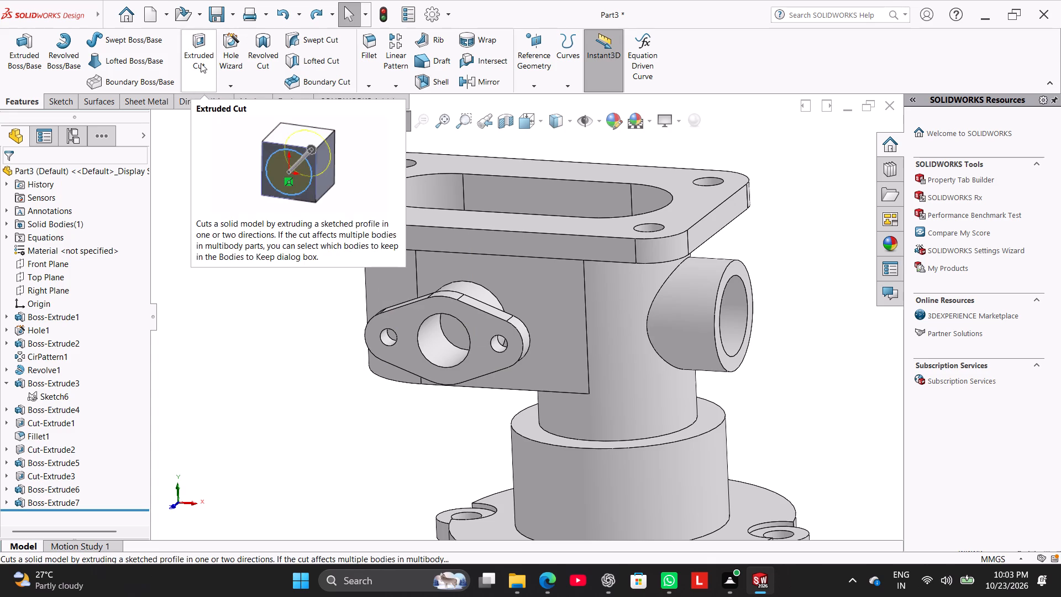
# Start a sketch on the two-eared flange's outer face and convert the face's outer boundary and central 22 mm bore edge.
pyautogui.rightClick(437, 304)
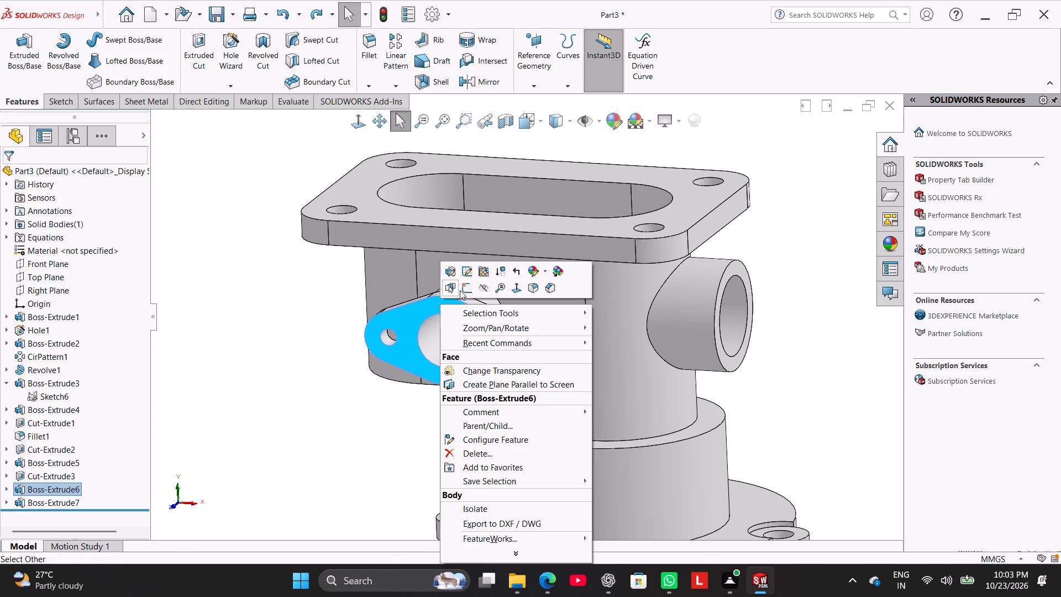
pyautogui.click(460, 290)
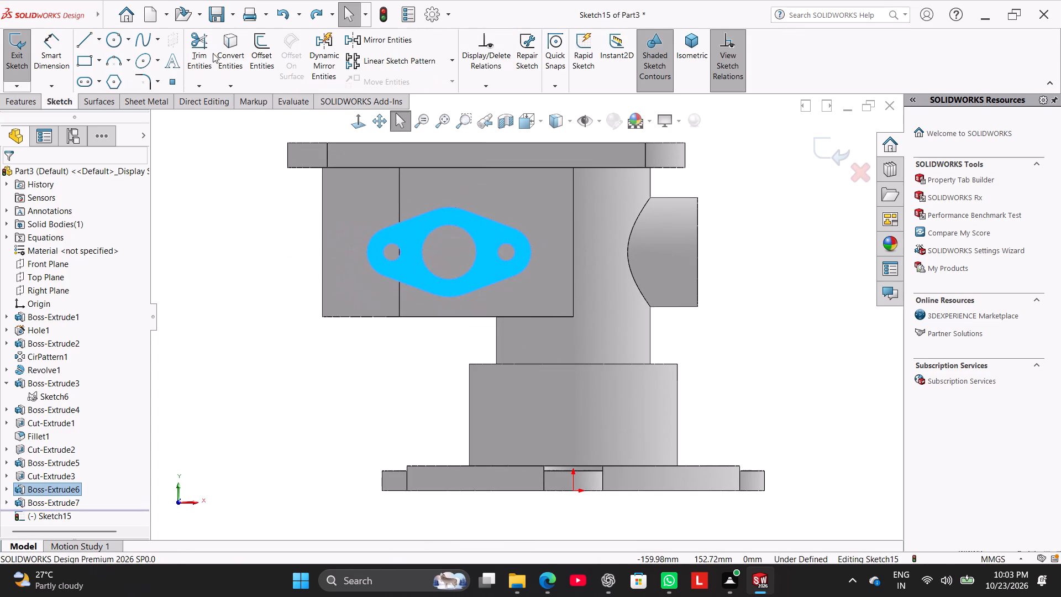
pyautogui.click(222, 50)
pyautogui.click(457, 228)
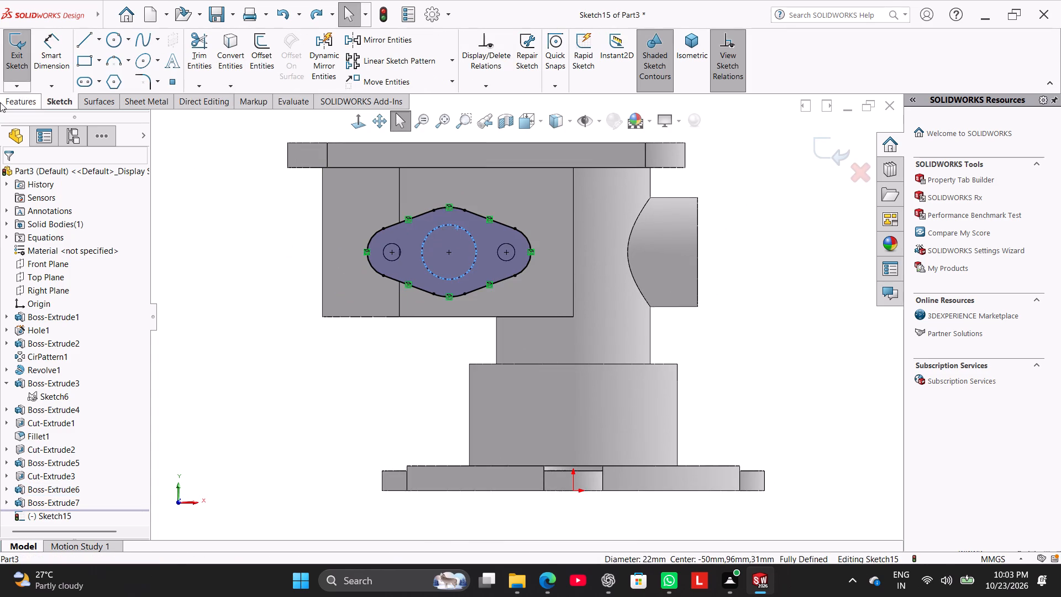
pyautogui.click(250, 190)
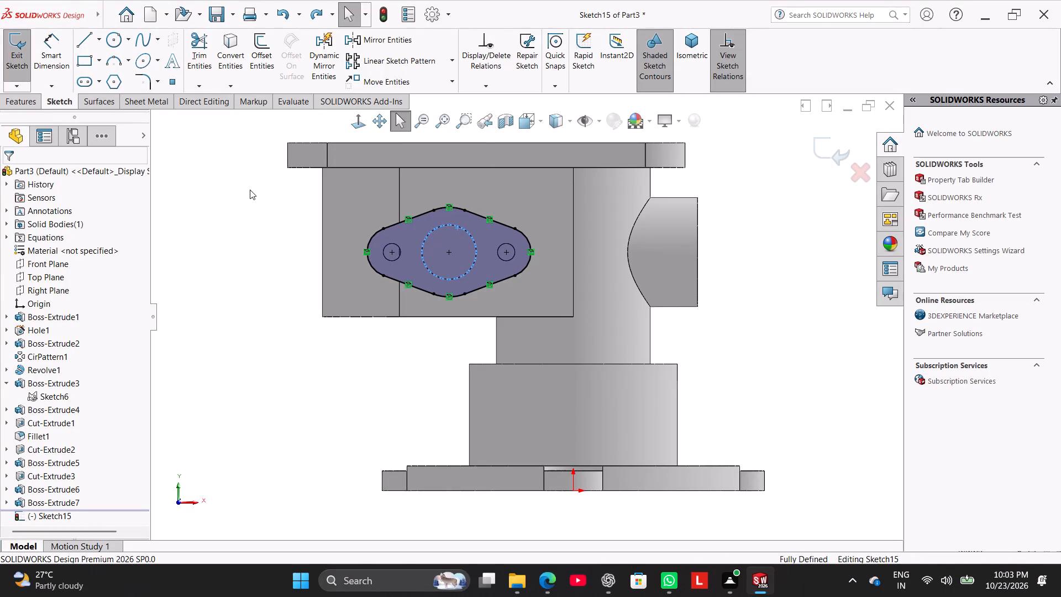
pyautogui.click(241, 53)
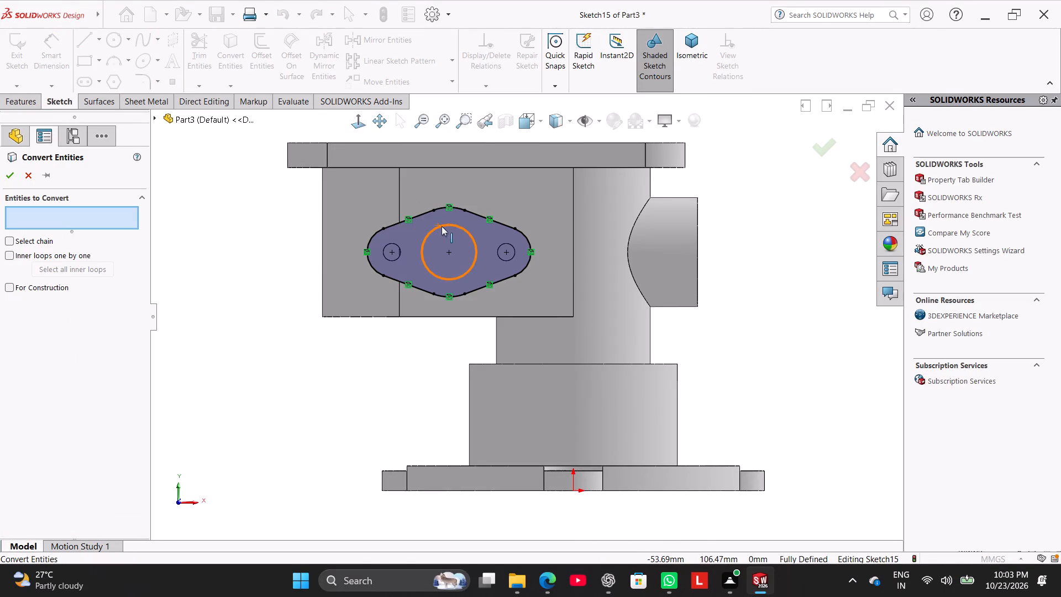
pyautogui.click(442, 226)
pyautogui.click(12, 176)
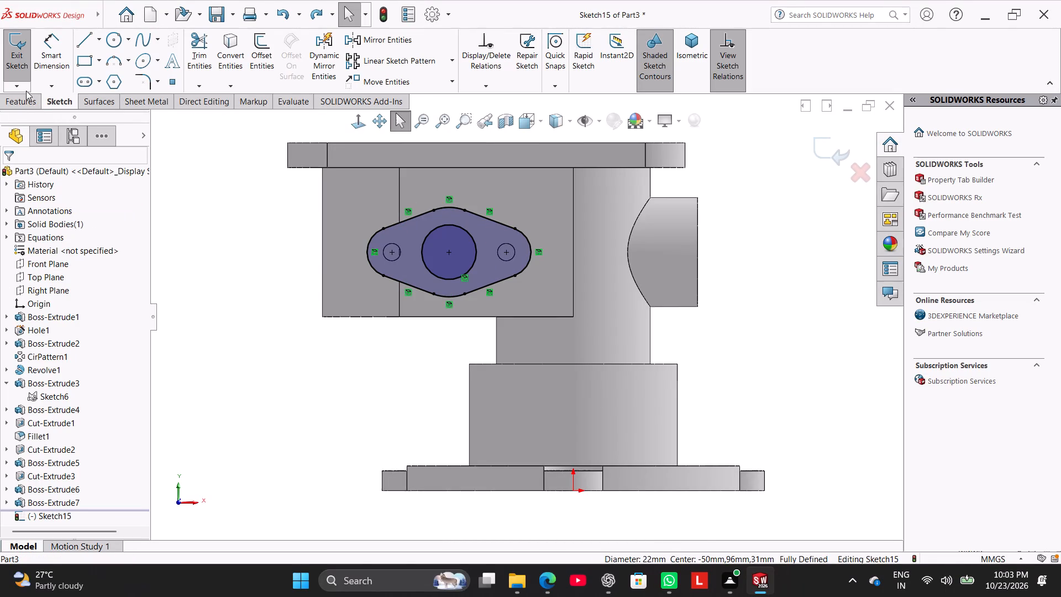
# Cut-extrude only the central 22 mm circle contour through the two-eared flange with an Up To Next end condition.
pyautogui.click(26, 104)
pyautogui.click(209, 64)
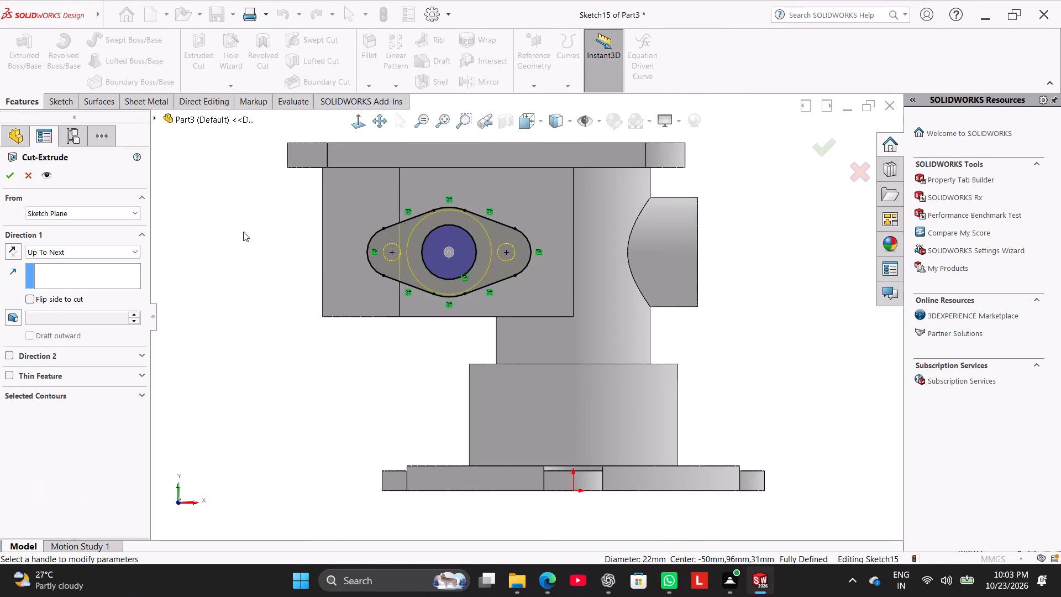
pyautogui.moveTo(243, 237); pyautogui.dragTo(211, 328, button='middle')
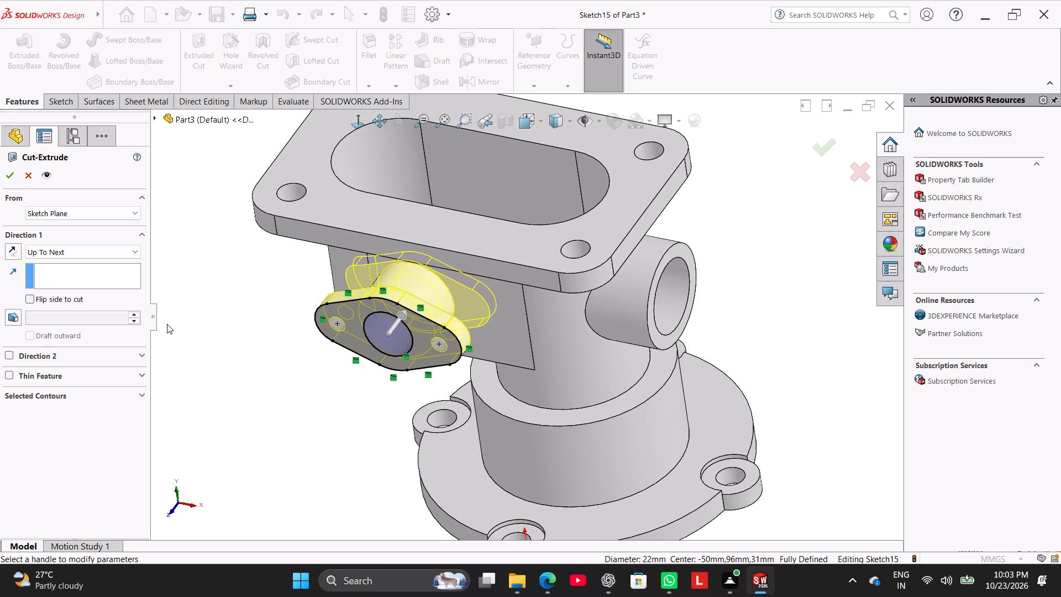
pyautogui.click(81, 395)
pyautogui.click(89, 415)
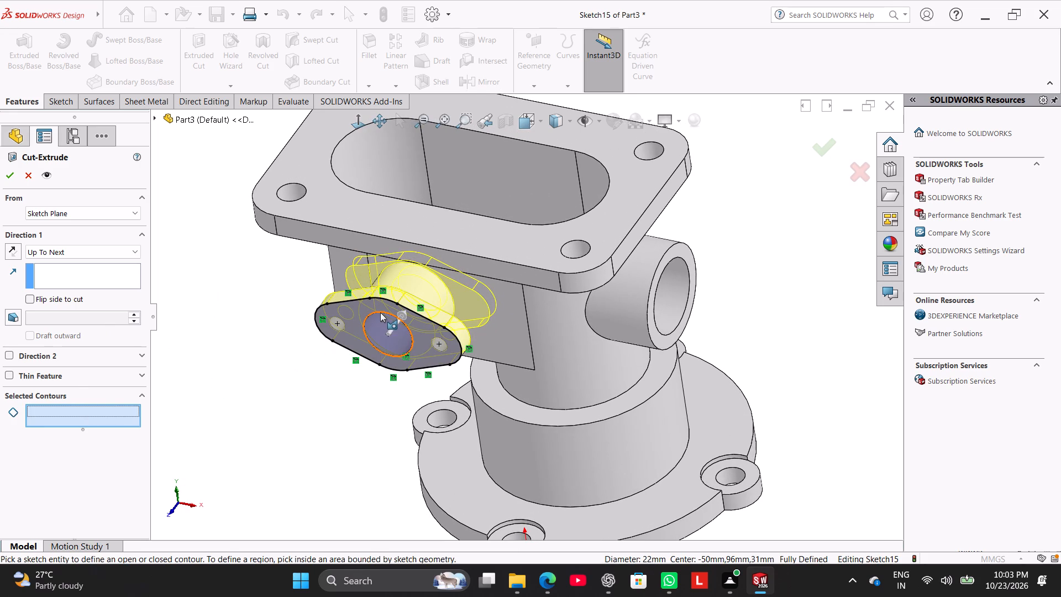
pyautogui.click(380, 312)
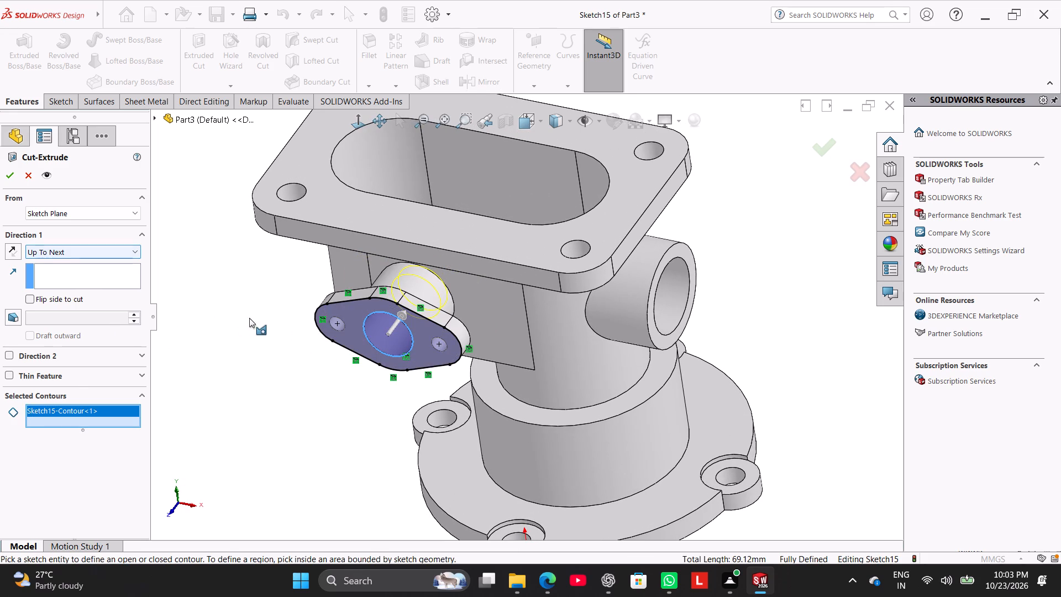
pyautogui.moveTo(253, 344); pyautogui.dragTo(208, 455, button='middle')
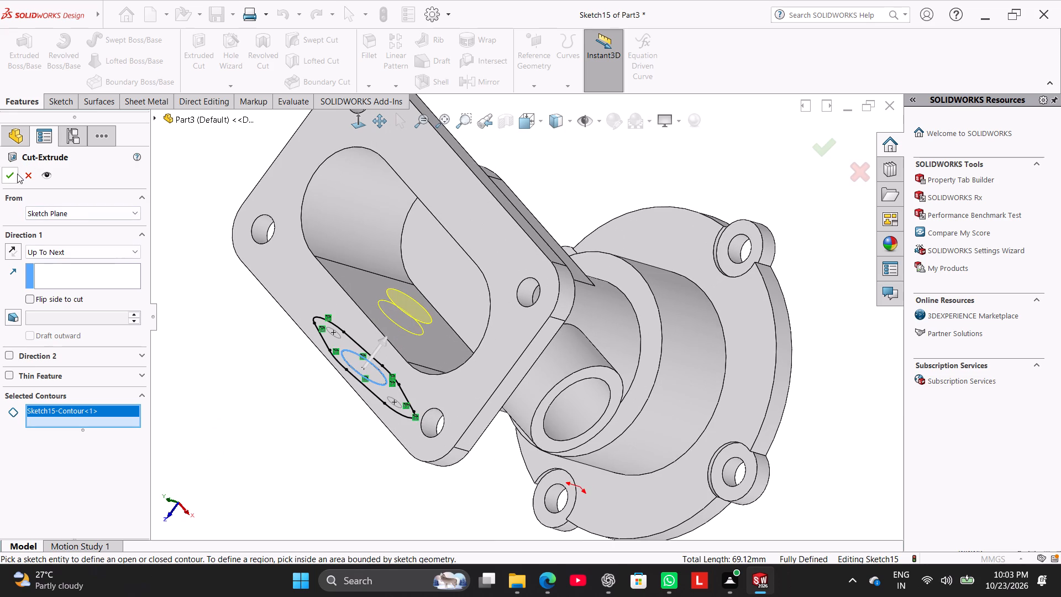
pyautogui.click(16, 173)
pyautogui.click(221, 327)
pyautogui.moveTo(245, 350); pyautogui.dragTo(359, 262, button='right')
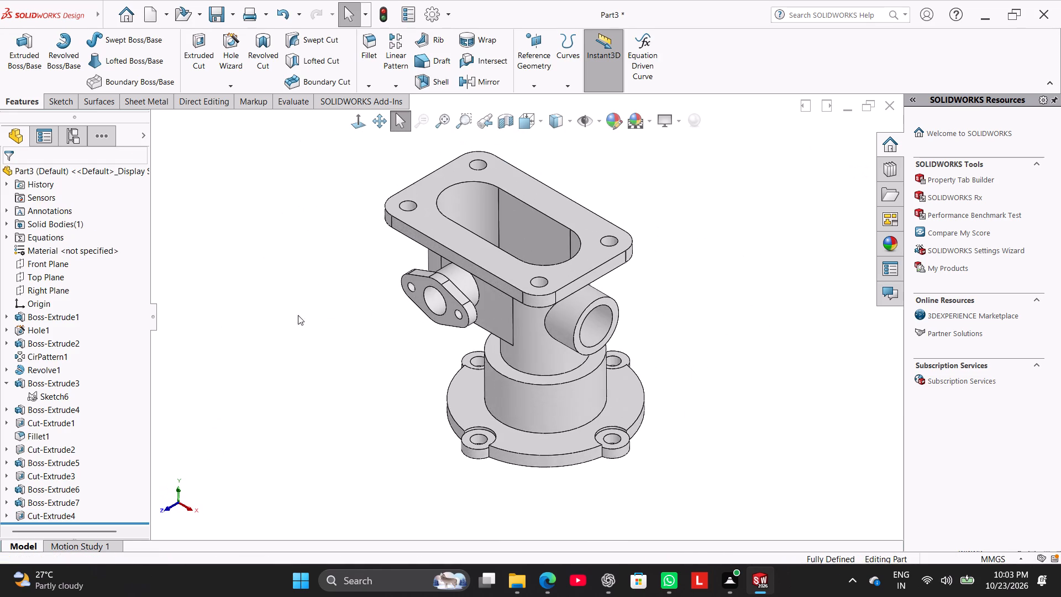
pyautogui.click(297, 315)
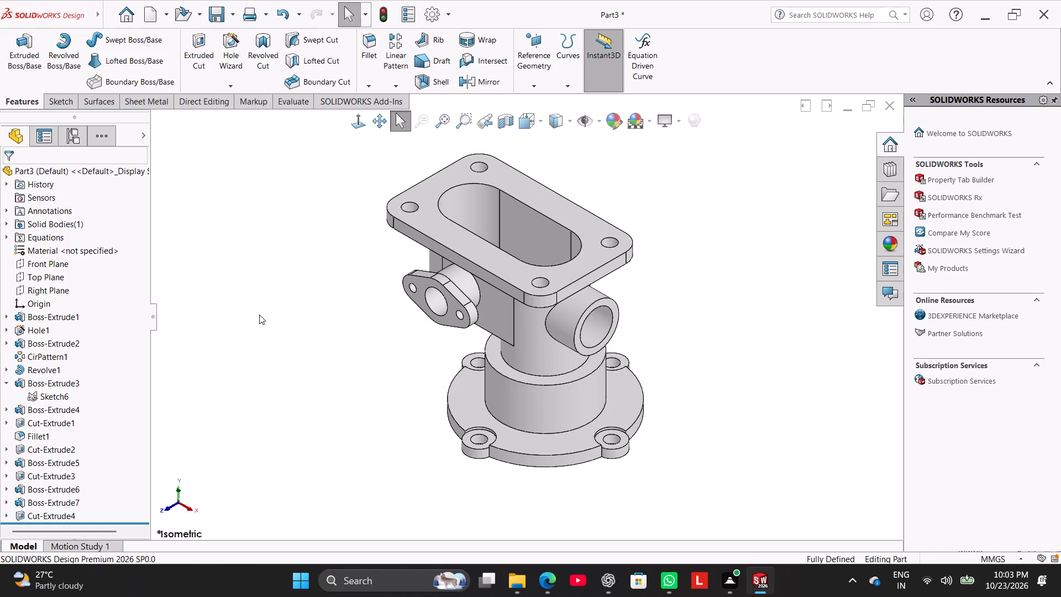
# Inspect the part's interior in a section view cut along the Front Plane, and return to the uncut isometric view.
pyautogui.click(501, 117)
pyautogui.click(359, 122)
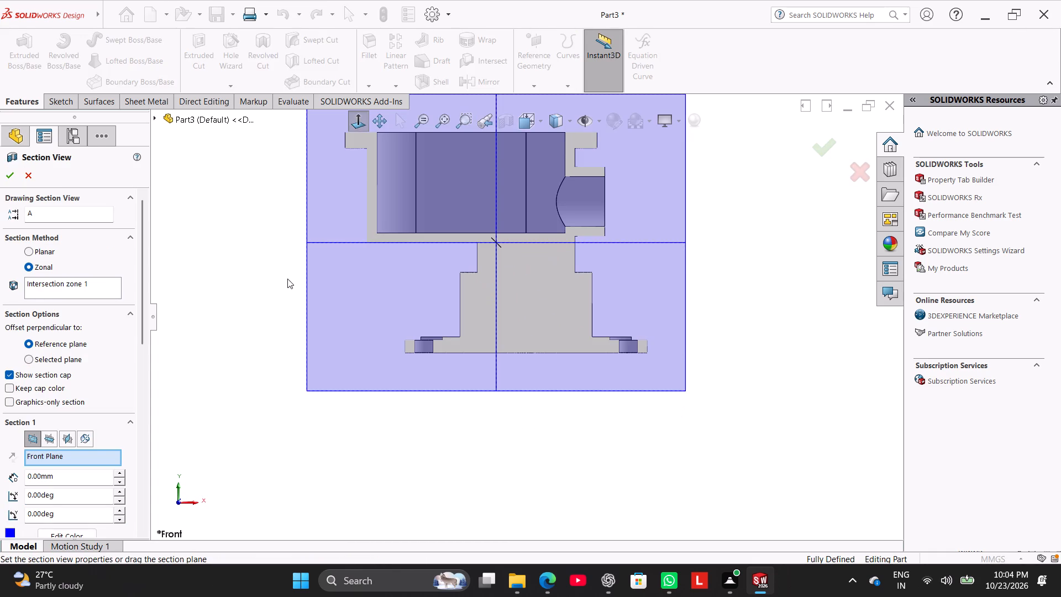
pyautogui.click(283, 279)
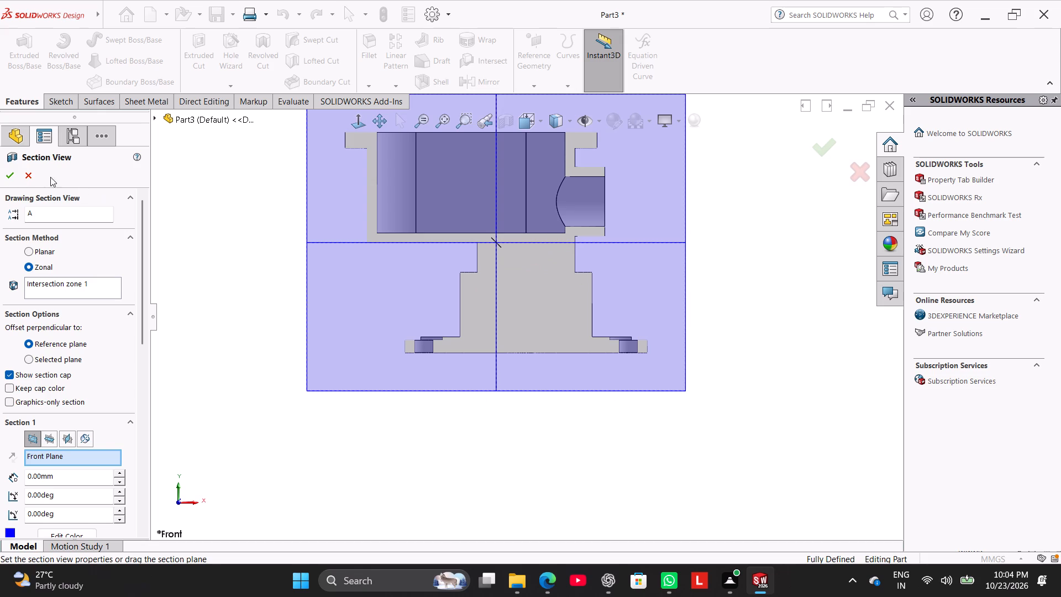
pyautogui.click(35, 174)
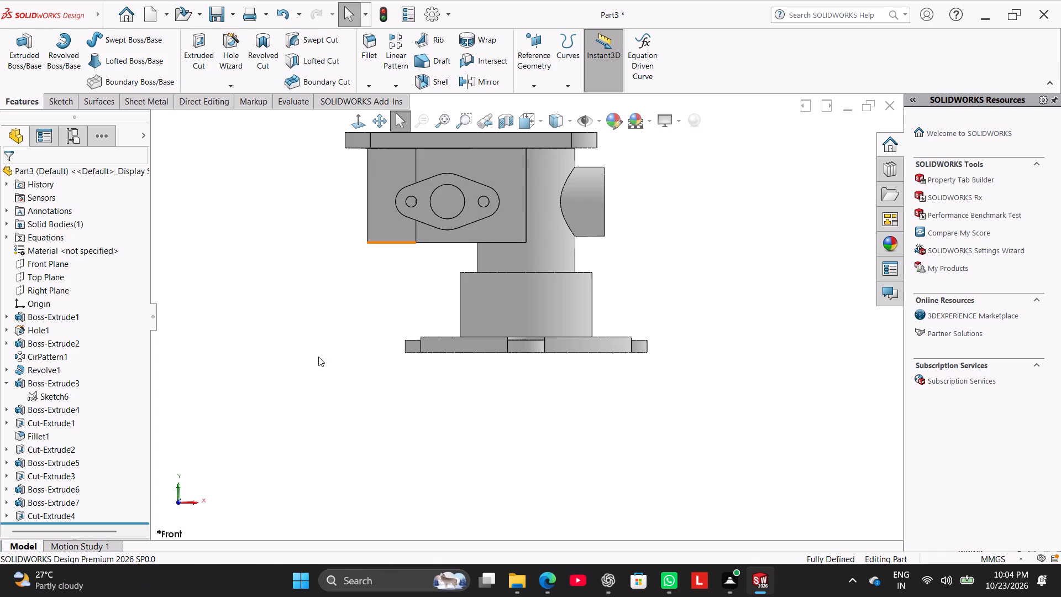
pyautogui.click(358, 124)
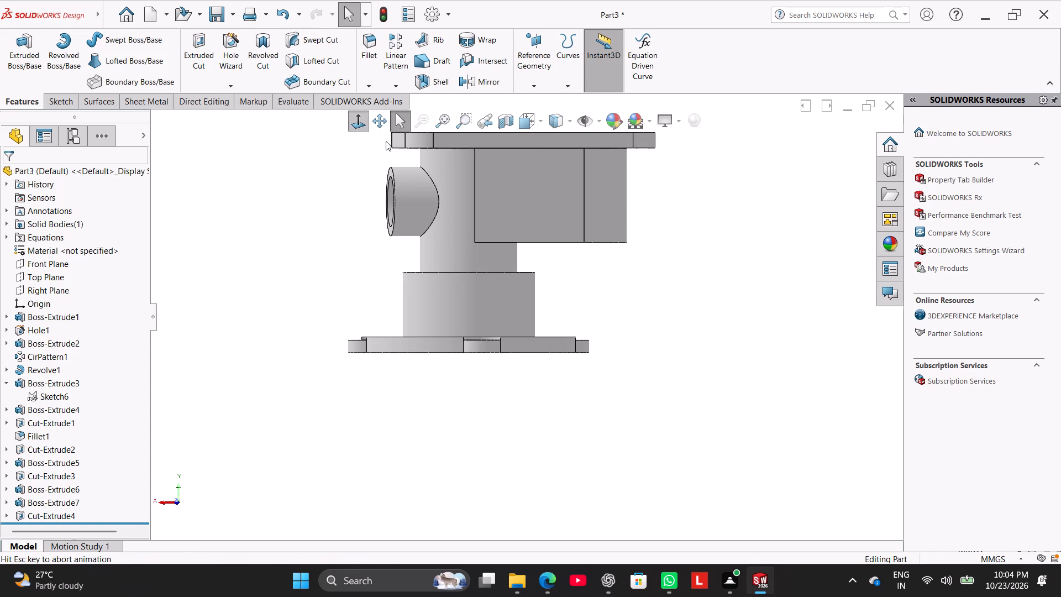
pyautogui.click(359, 122)
pyautogui.moveTo(298, 298); pyautogui.dragTo(449, 177, button='right')
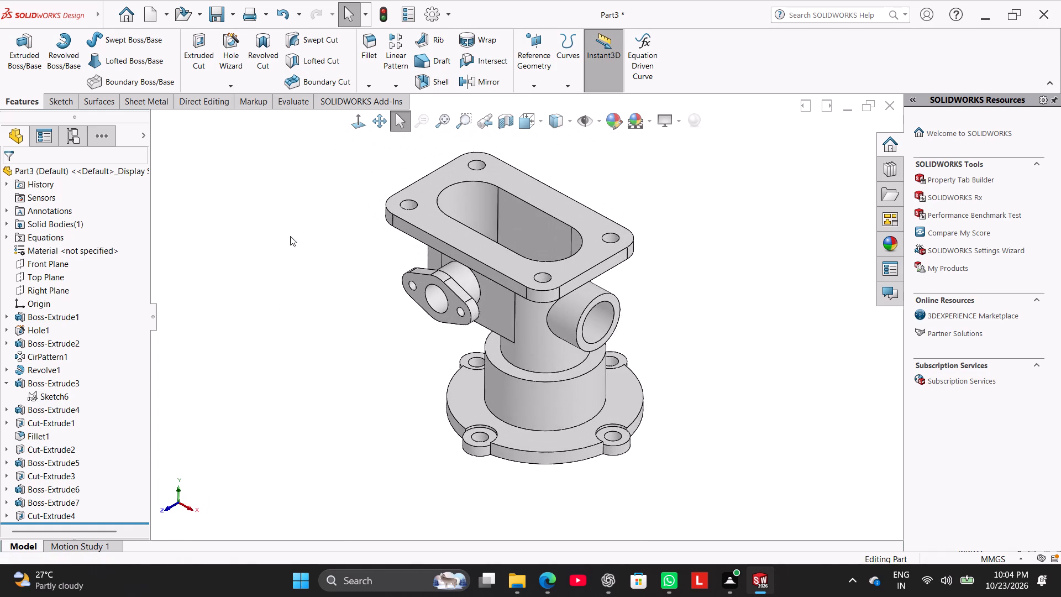
# Start a sketch on the Front Plane and draw a 140 mm vertical centerline from the origin to the top flange's upper edge.
pyautogui.click(64, 264)
pyautogui.click(81, 248)
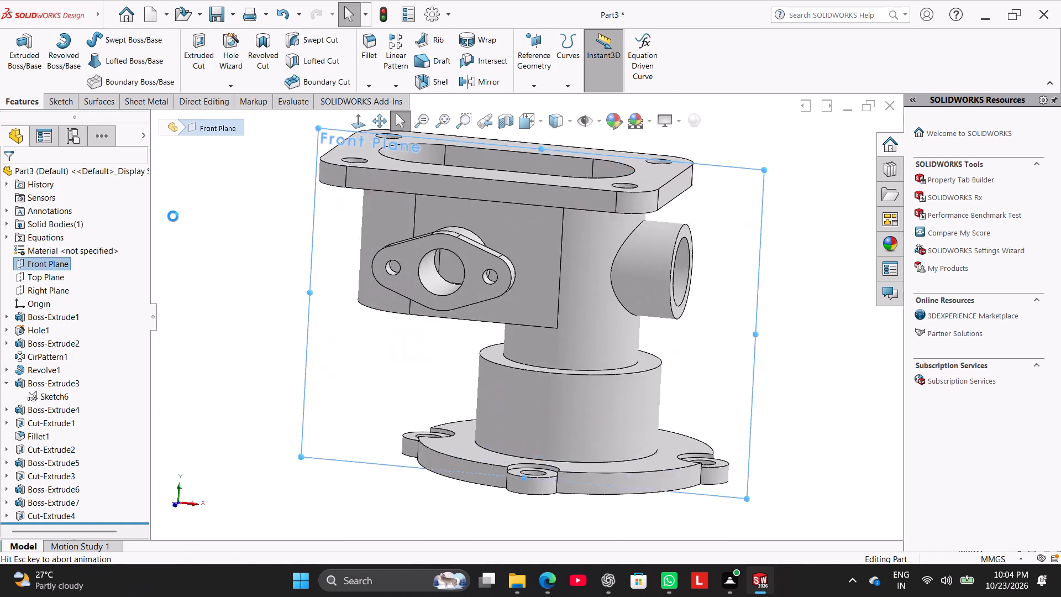
pyautogui.click(101, 36)
pyautogui.click(103, 66)
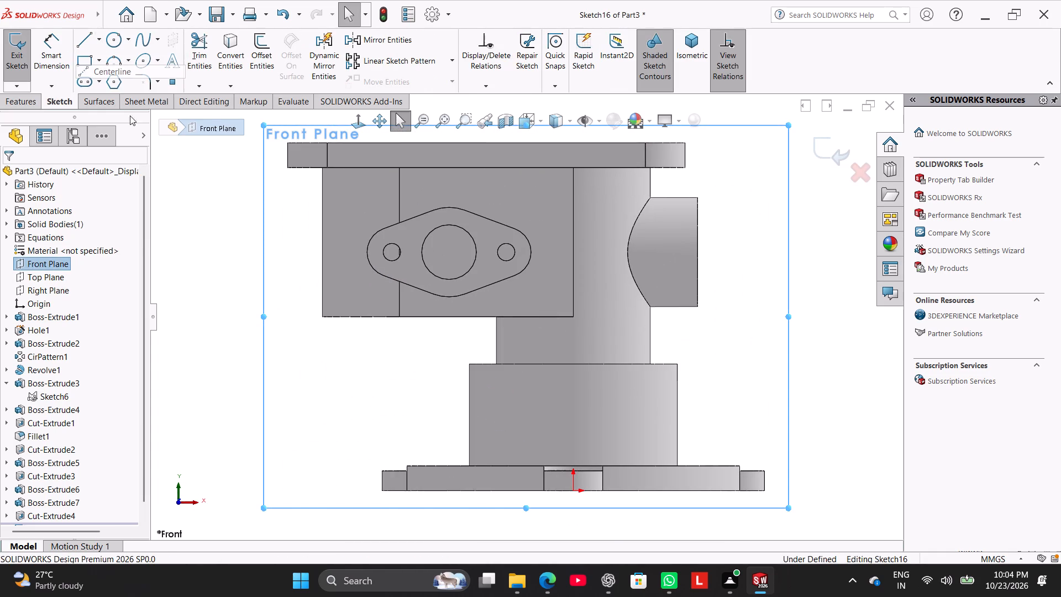
pyautogui.click(576, 491)
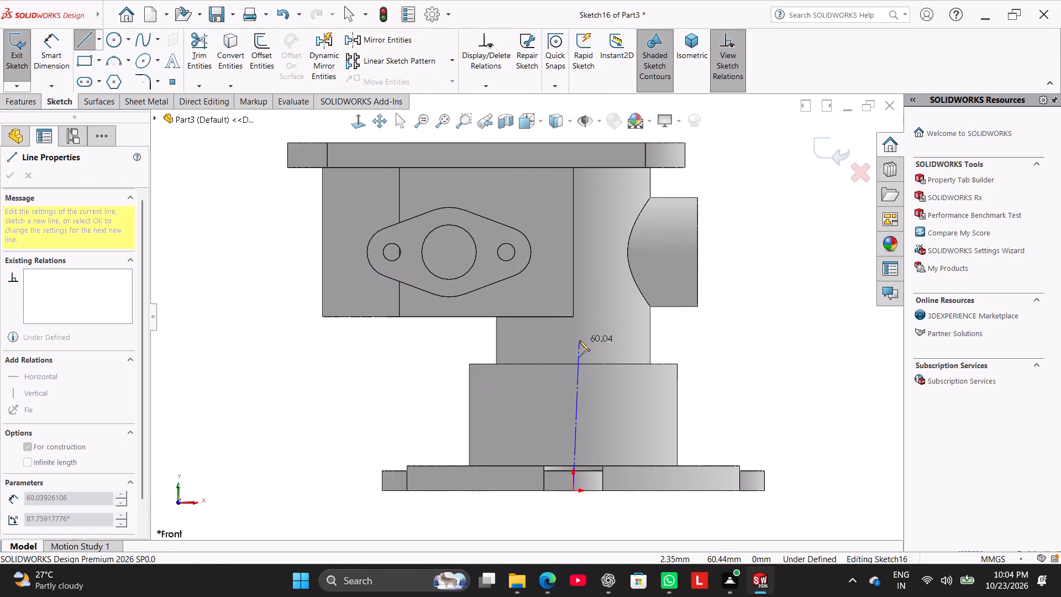
pyautogui.click(575, 143)
pyautogui.rightClick(760, 207)
pyautogui.click(780, 216)
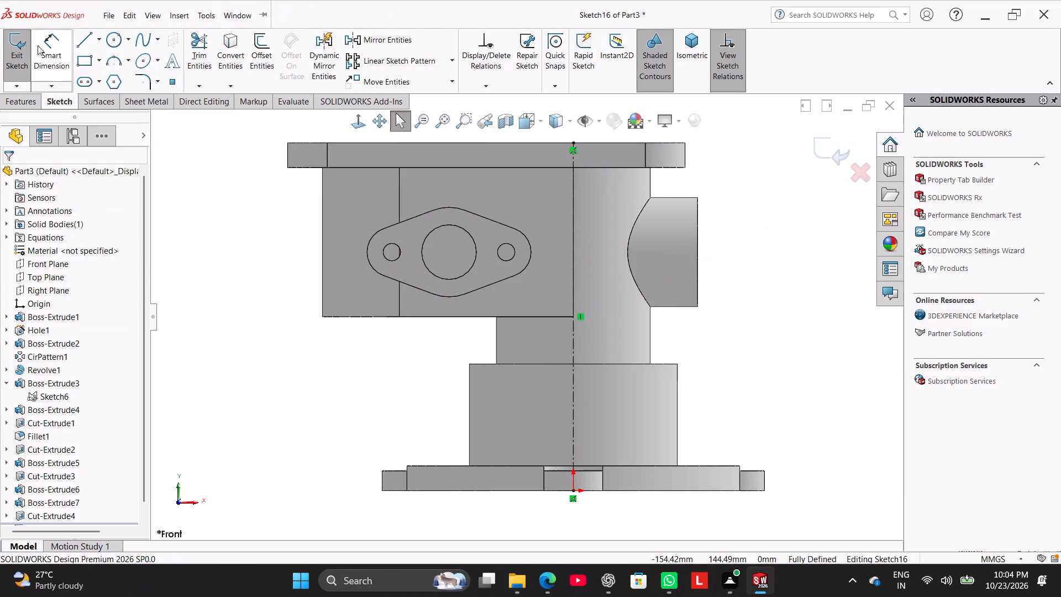
# Draw a stepped line from the base's bottom edge, about 47.5 mm up, inward, and up to the top flange's edge, making the upper line vertical.
pyautogui.click(82, 40)
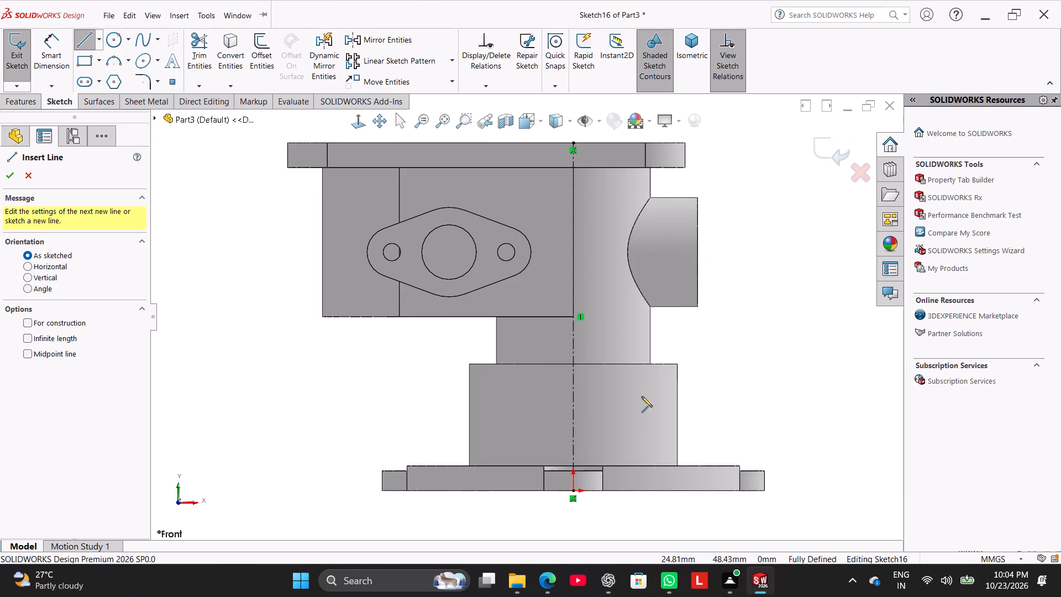
pyautogui.click(662, 490)
pyautogui.click(661, 373)
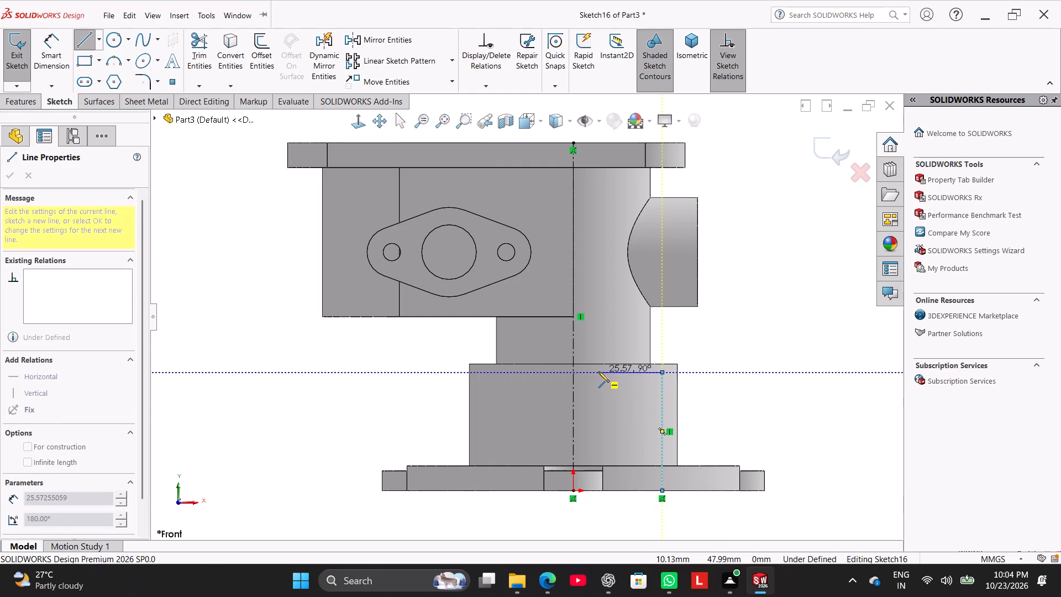
pyautogui.click(640, 372)
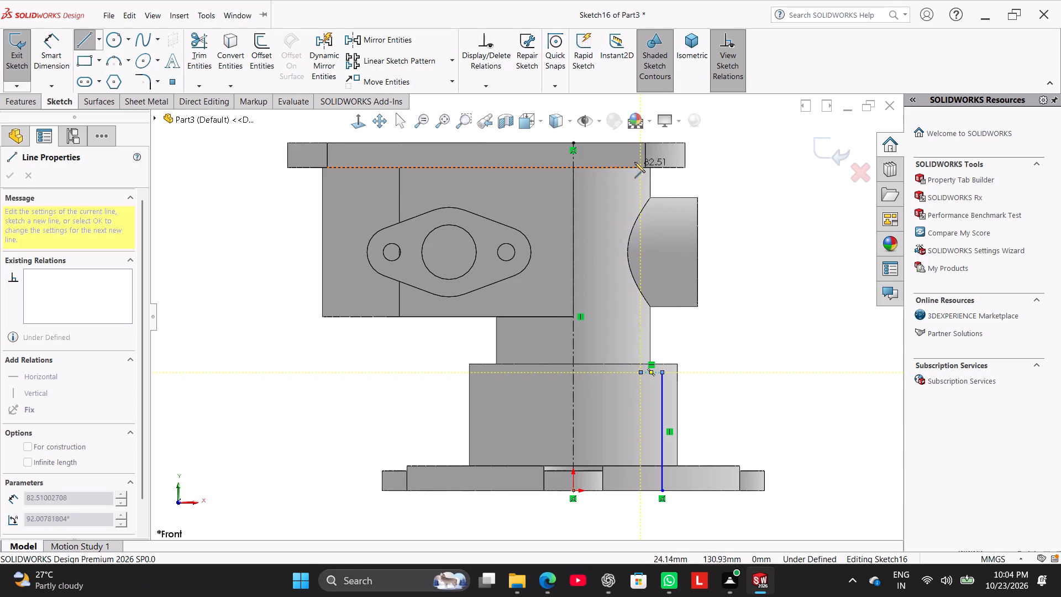
pyautogui.click(636, 142)
pyautogui.rightClick(753, 175)
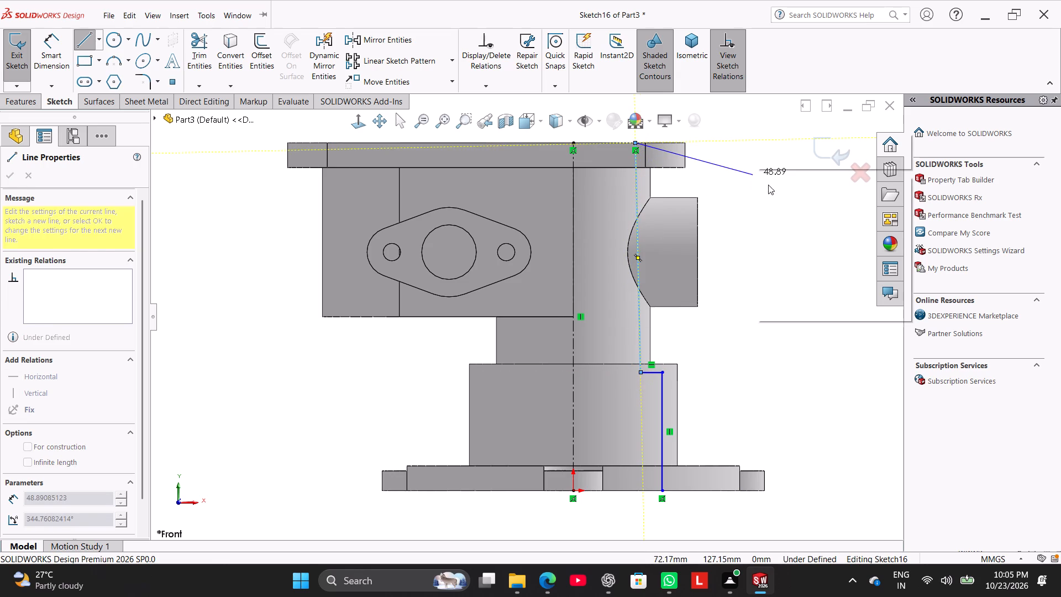
pyautogui.click(768, 185)
pyautogui.rightClick(638, 195)
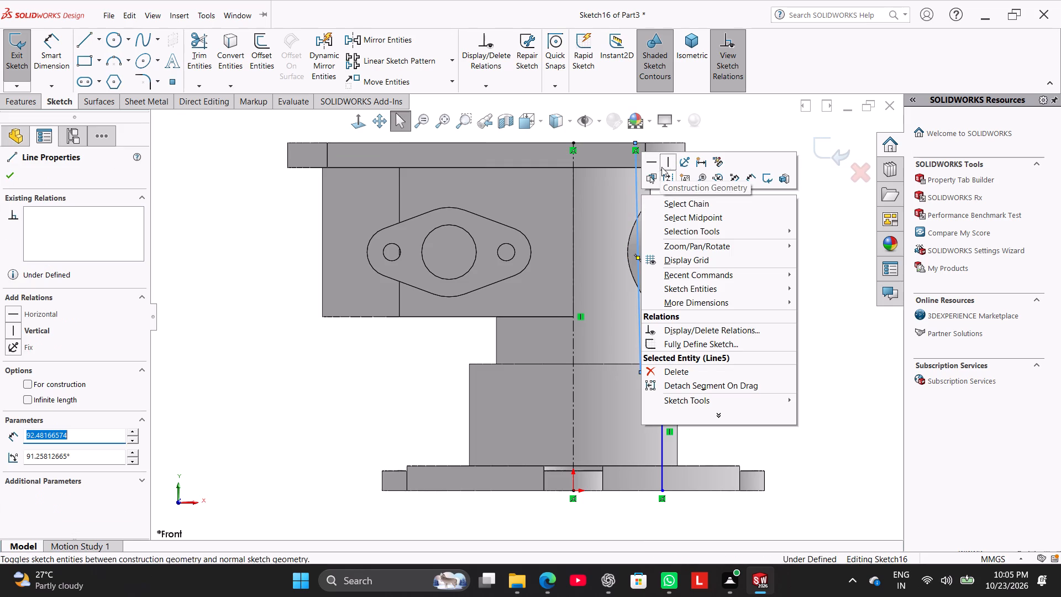
pyautogui.click(665, 159)
pyautogui.click(371, 400)
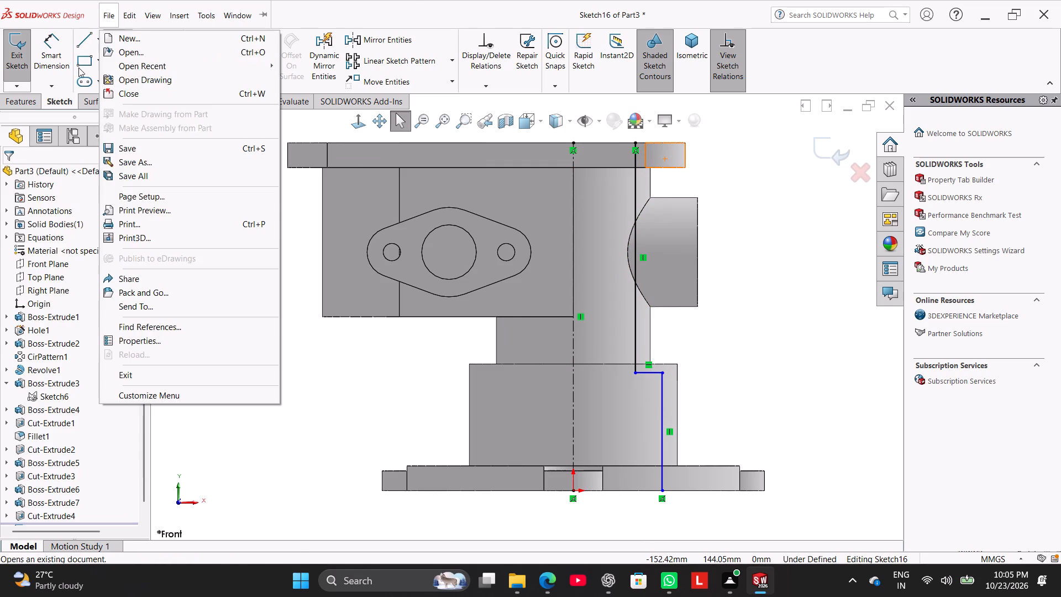
# Dimension the lower vertical line about the centerline as a diameter and link it to global variable G.
pyautogui.click(49, 61)
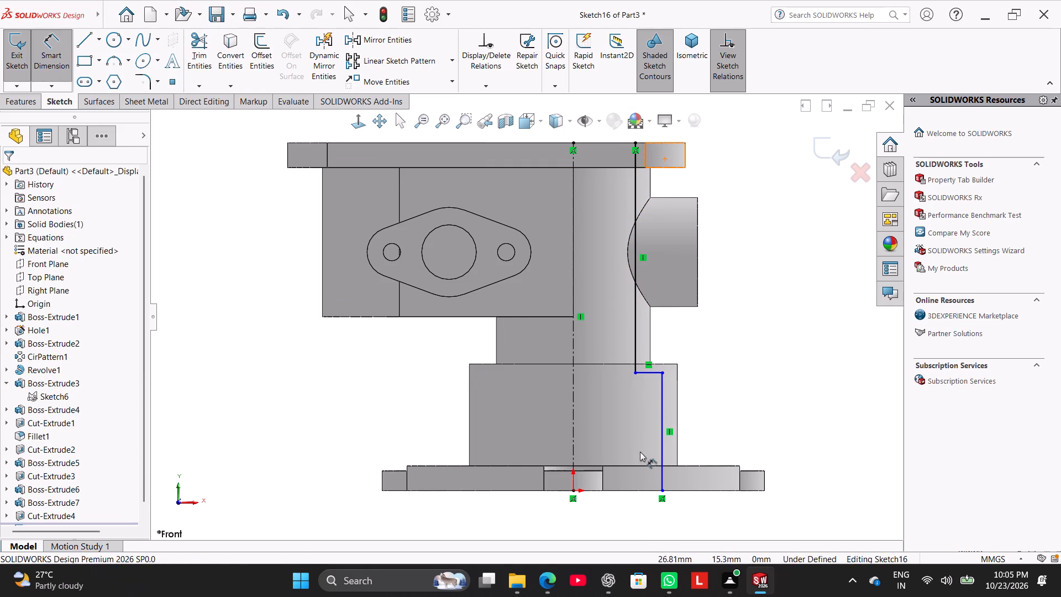
pyautogui.click(661, 452)
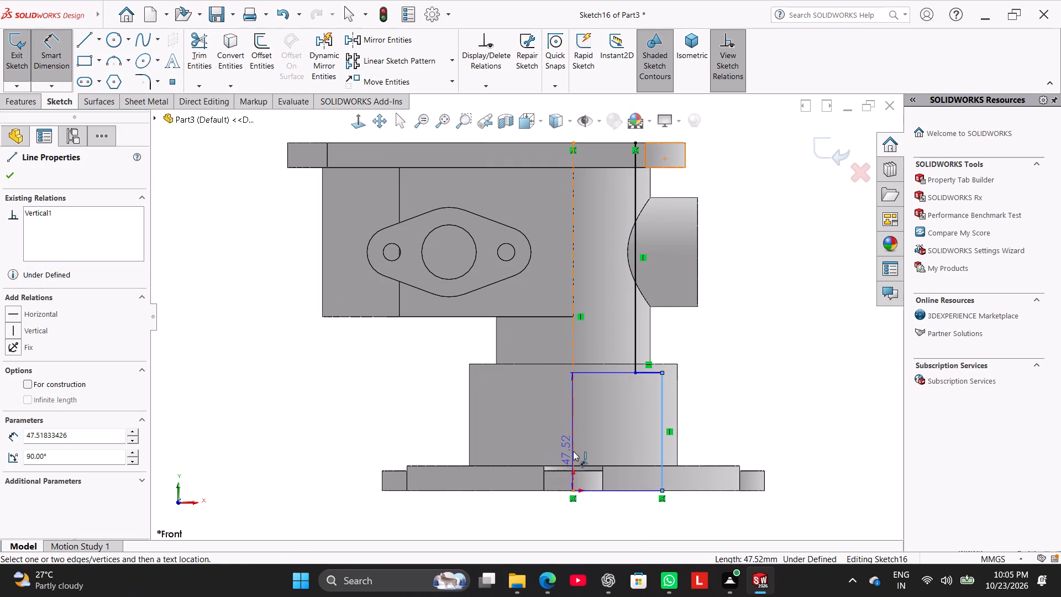
pyautogui.click(574, 451)
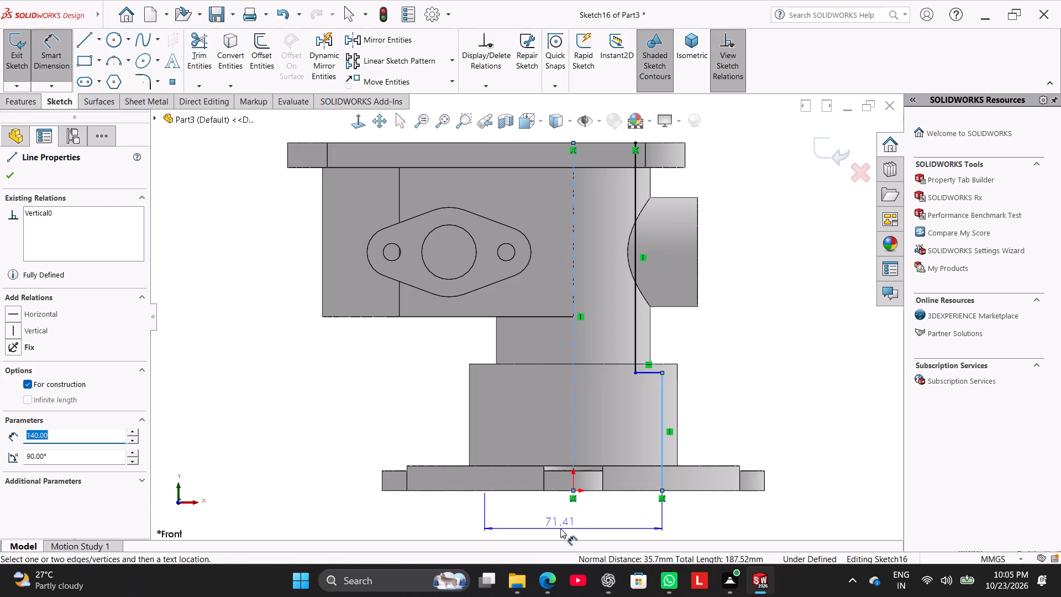
pyautogui.click(560, 528)
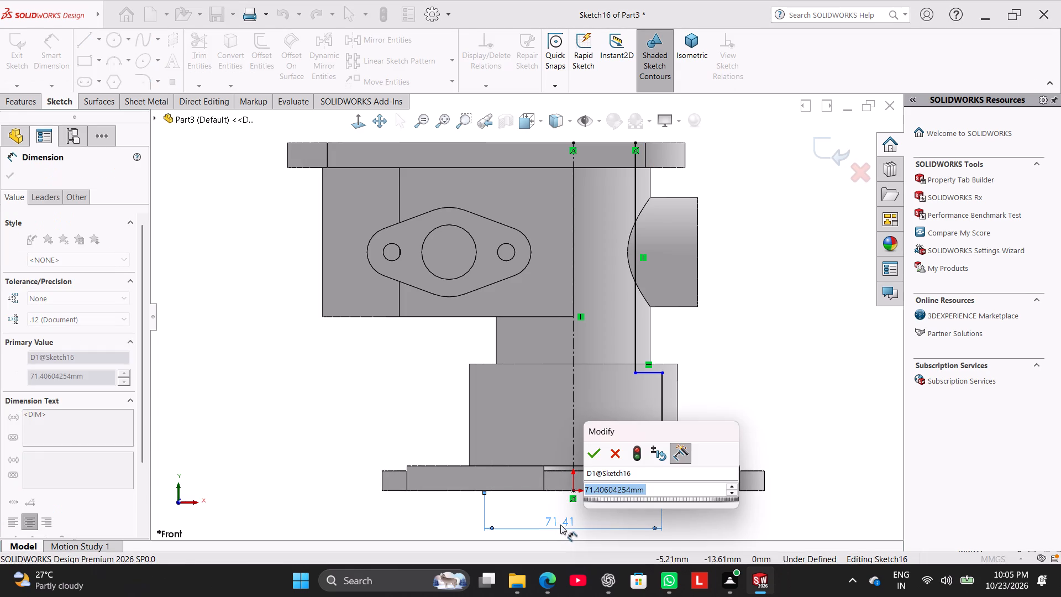
pyautogui.press('=')
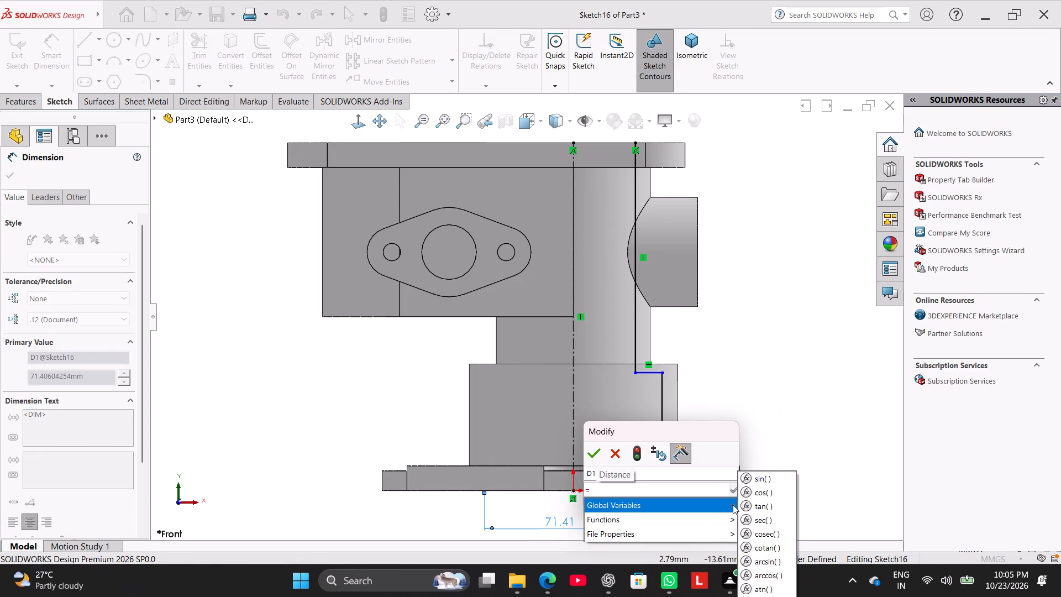
pyautogui.click(759, 557)
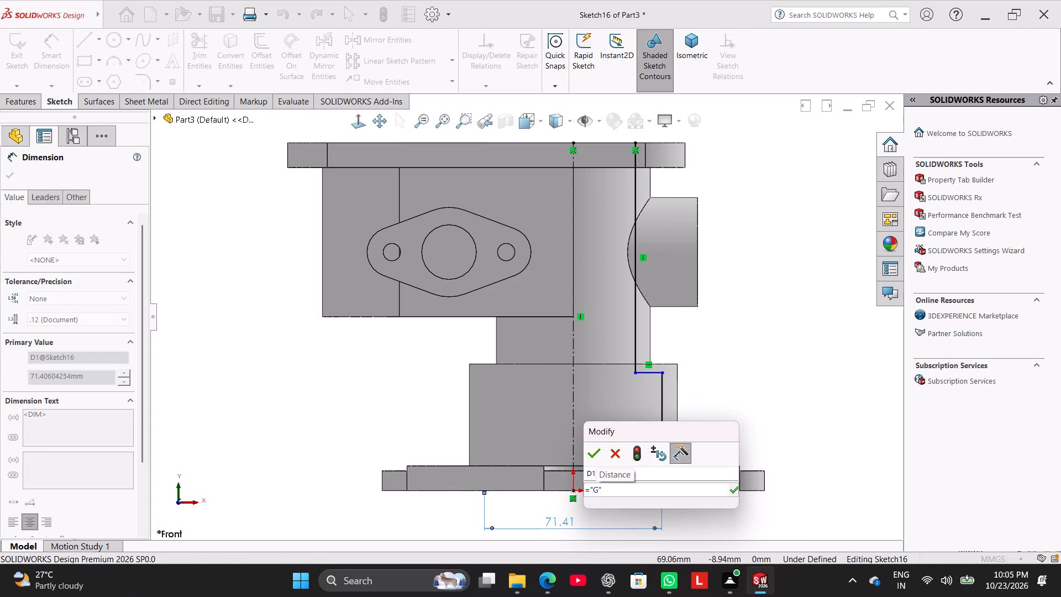
pyautogui.click(596, 452)
pyautogui.rightClick(728, 384)
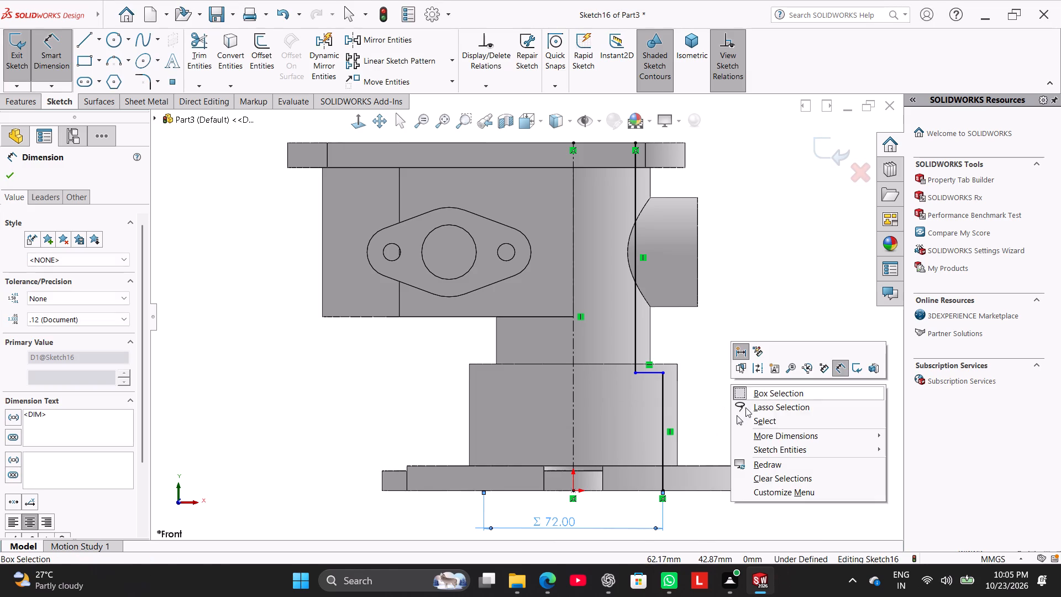
pyautogui.click(751, 419)
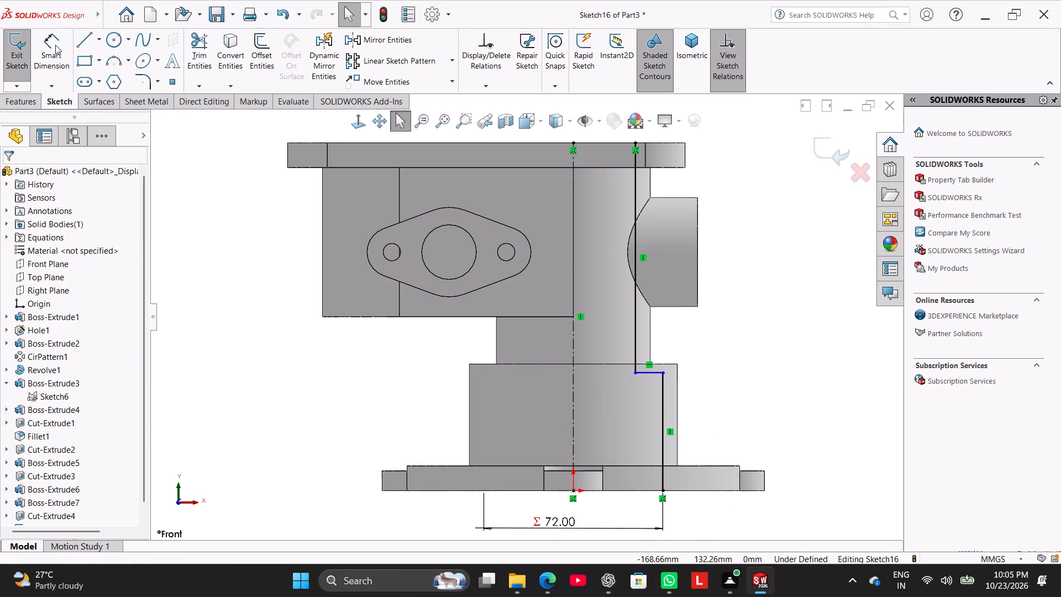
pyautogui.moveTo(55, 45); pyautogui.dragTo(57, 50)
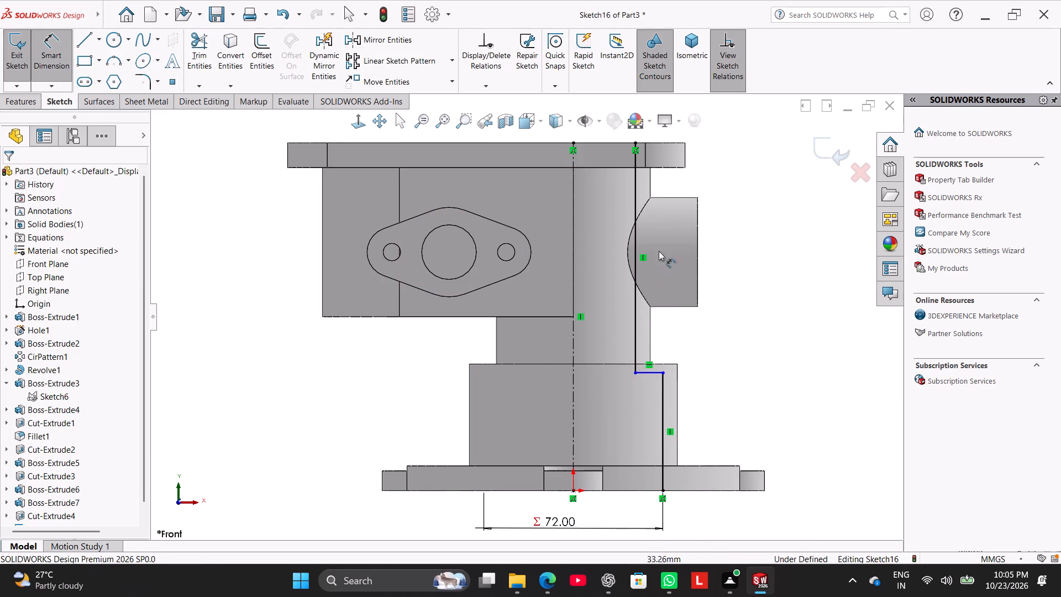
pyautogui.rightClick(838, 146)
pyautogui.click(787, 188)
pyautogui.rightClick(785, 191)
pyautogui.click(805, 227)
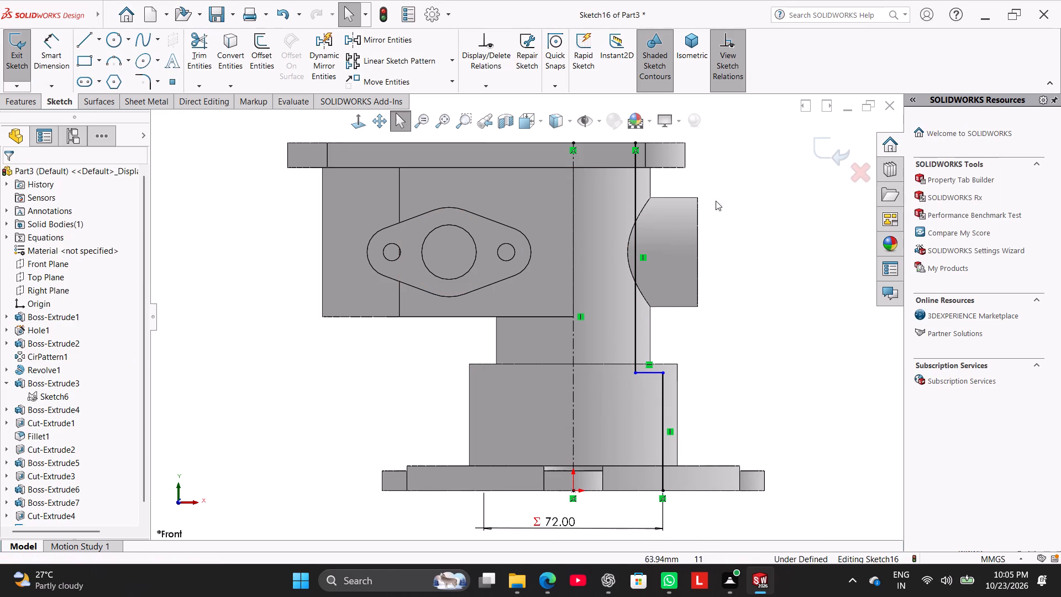
# Delete the coincident relation on the upper vertical line's top endpoint and move the endpoint to about 17 mm from the axis, 134.5 mm high.
pyautogui.rightClick(637, 149)
pyautogui.click(673, 302)
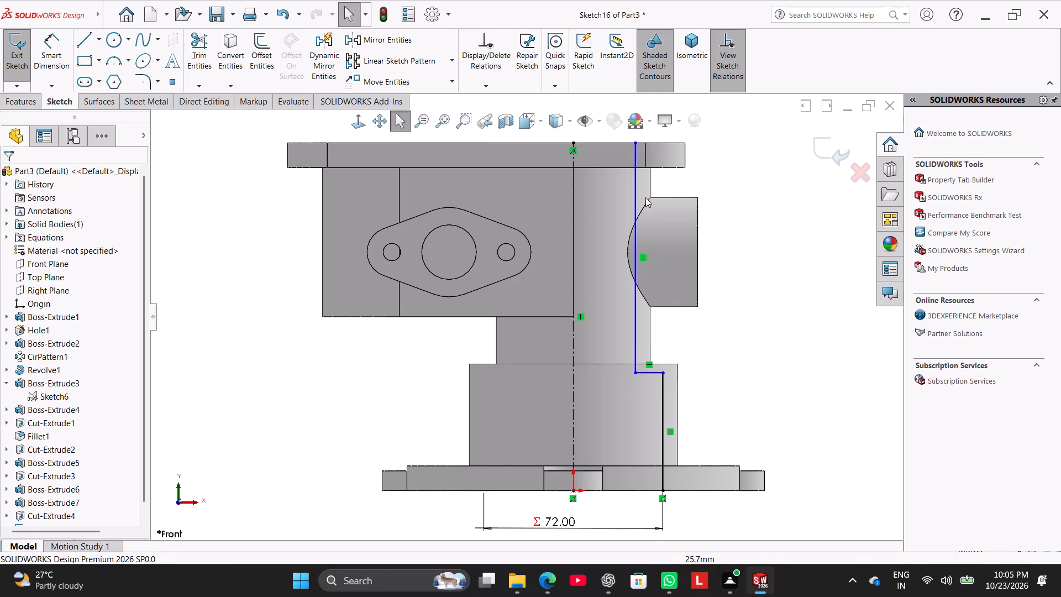
pyautogui.moveTo(635, 141); pyautogui.dragTo(712, 166)
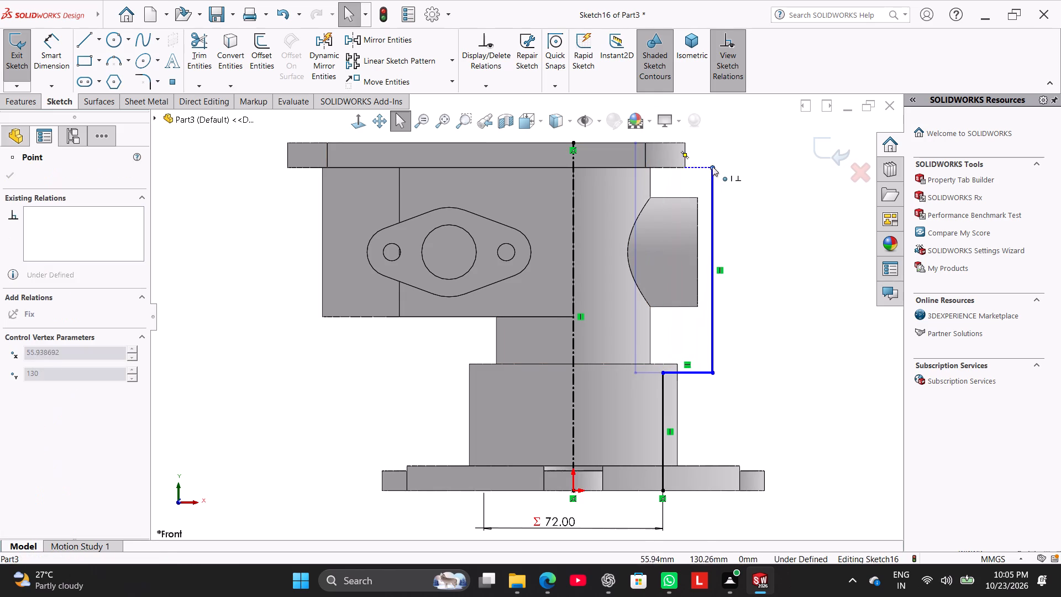
pyautogui.moveTo(712, 166); pyautogui.dragTo(657, 142)
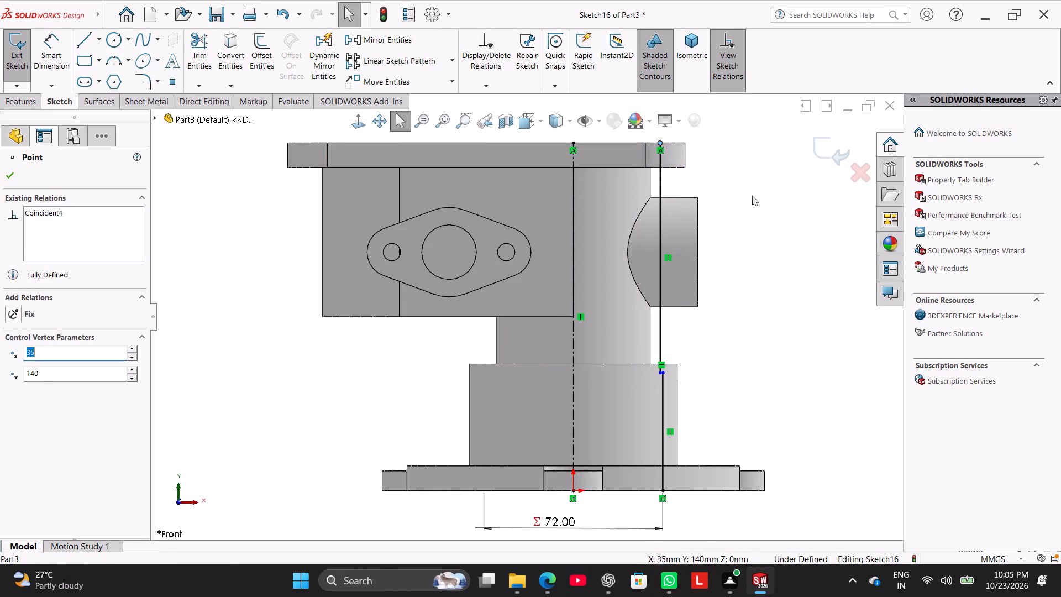
pyautogui.click(803, 187)
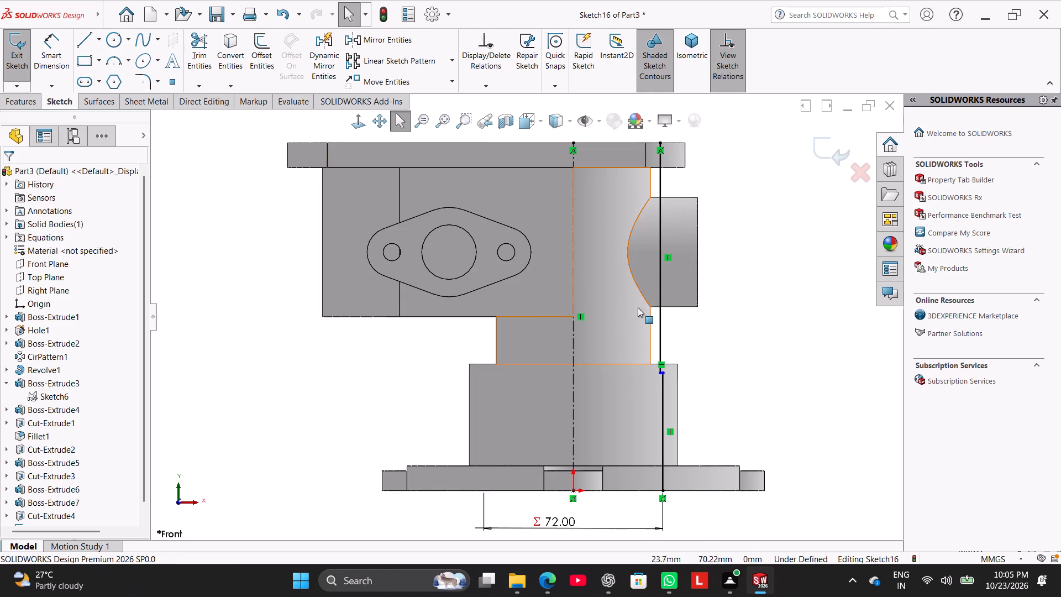
pyautogui.moveTo(659, 273); pyautogui.dragTo(628, 270)
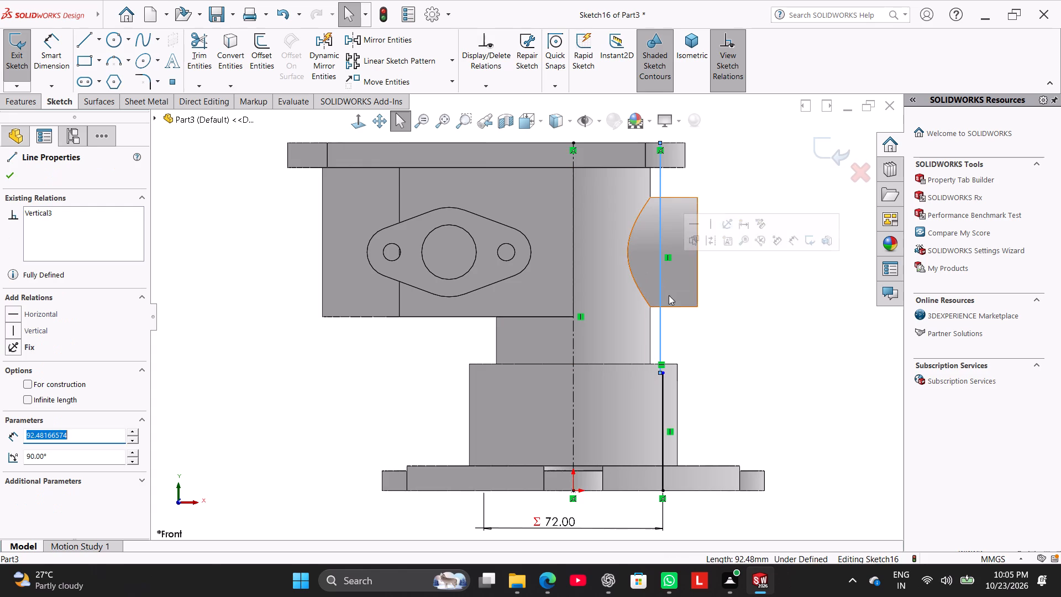
pyautogui.click(717, 323)
pyautogui.rightClick(659, 149)
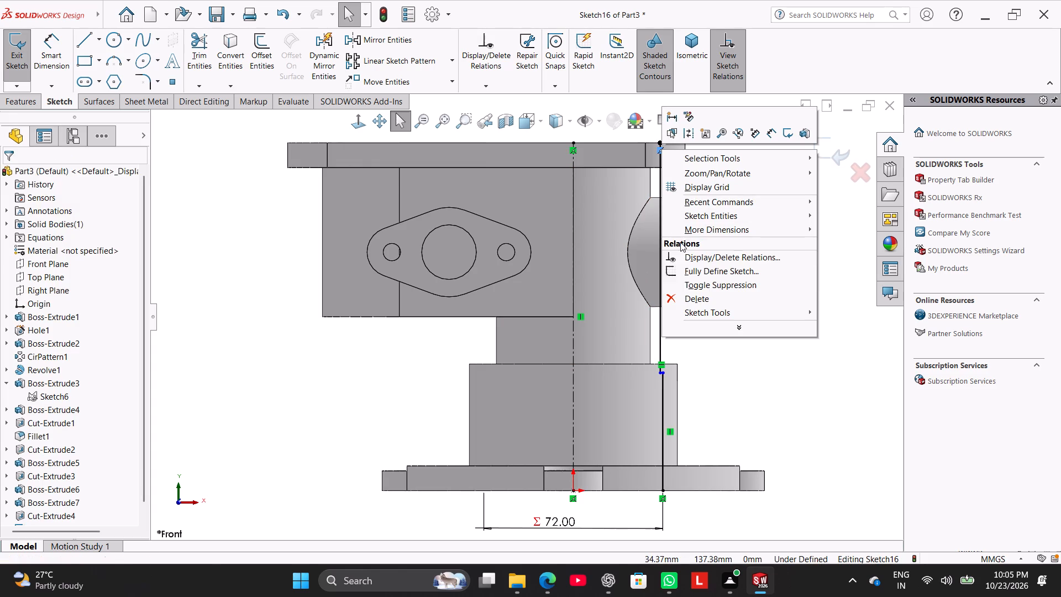
pyautogui.click(690, 294)
pyautogui.moveTo(660, 138); pyautogui.dragTo(632, 143)
pyautogui.click(701, 184)
pyautogui.moveTo(661, 142); pyautogui.dragTo(608, 167)
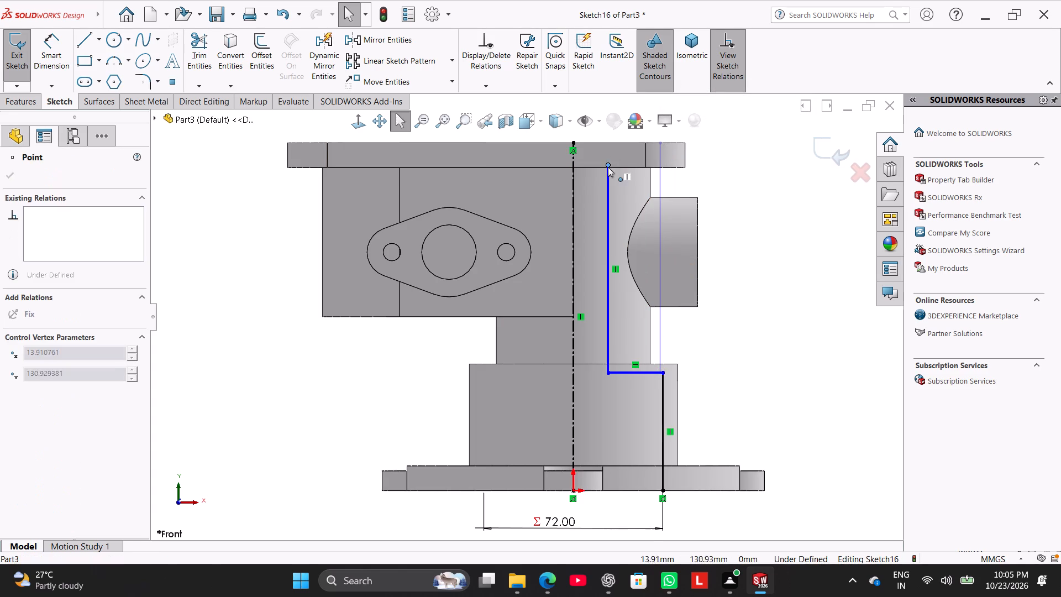
pyautogui.moveTo(608, 167); pyautogui.dragTo(616, 156)
# Dimension the upper vertical line about the centerline as a diameter and link it to global variable F.
pyautogui.click(48, 59)
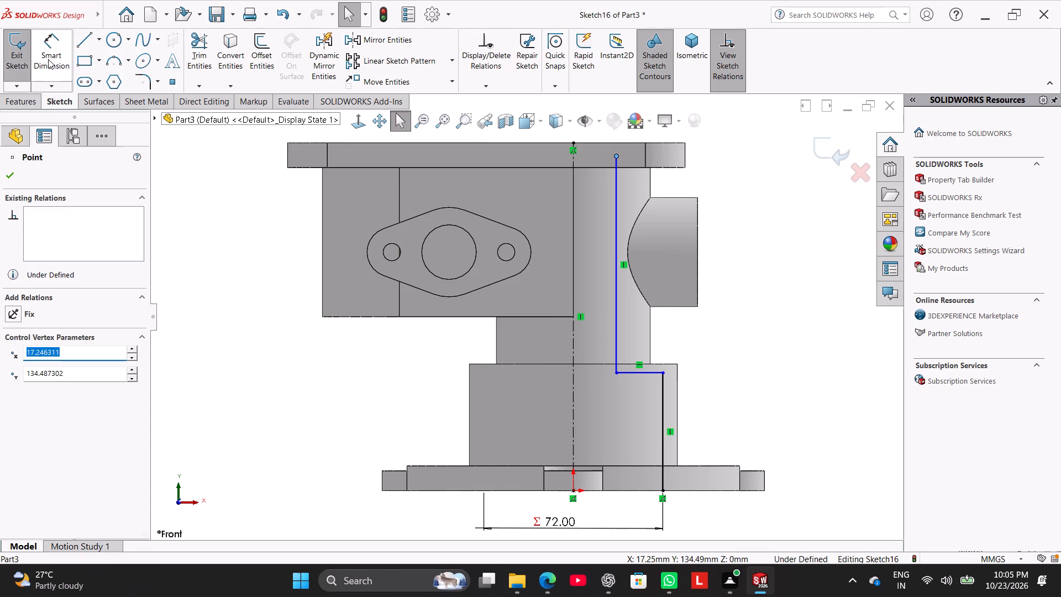
pyautogui.click(614, 354)
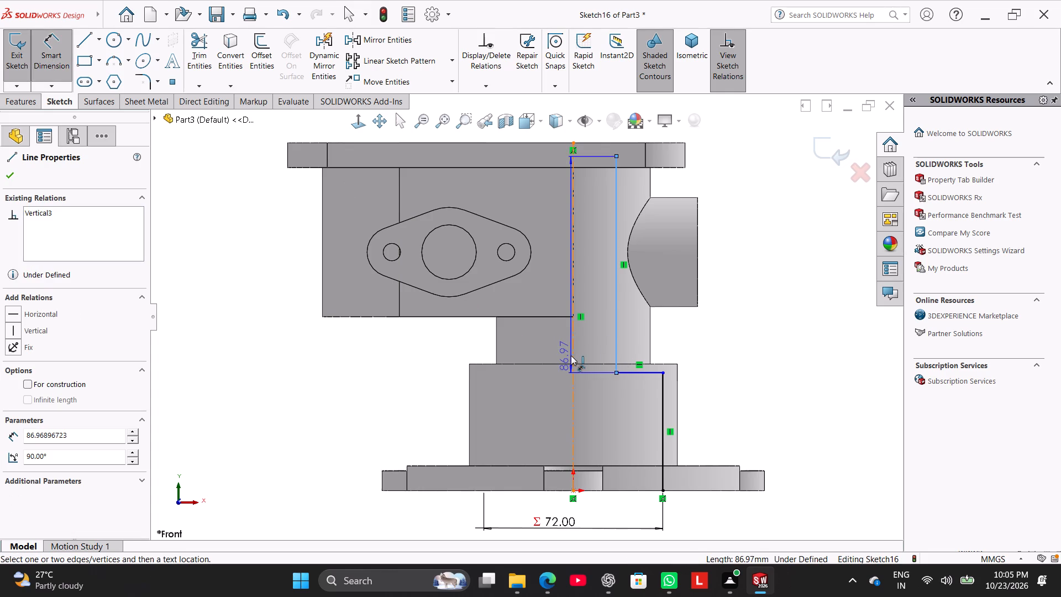
pyautogui.click(571, 355)
pyautogui.click(563, 432)
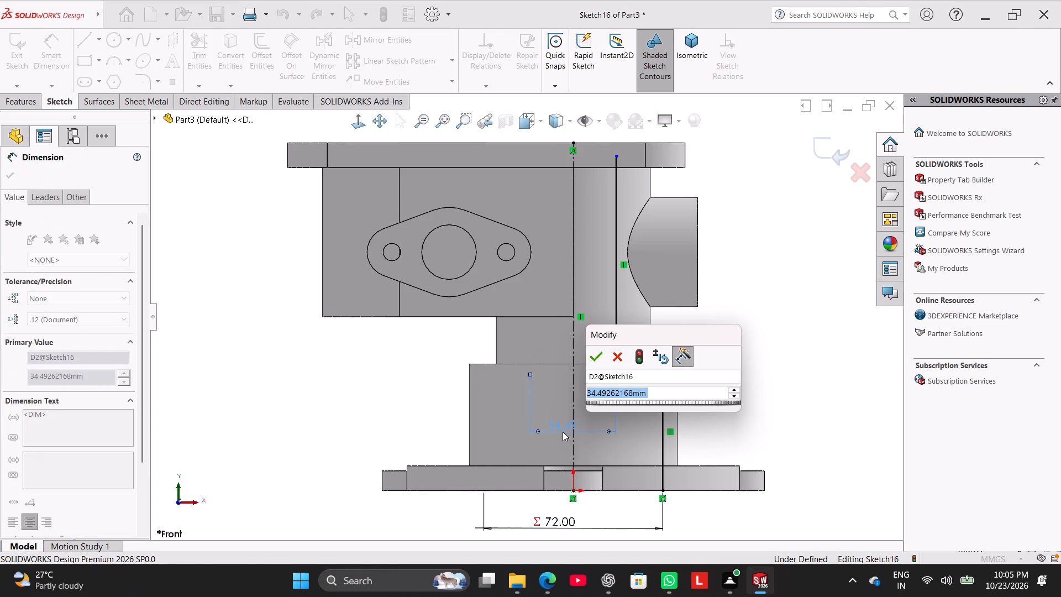
pyautogui.press('=')
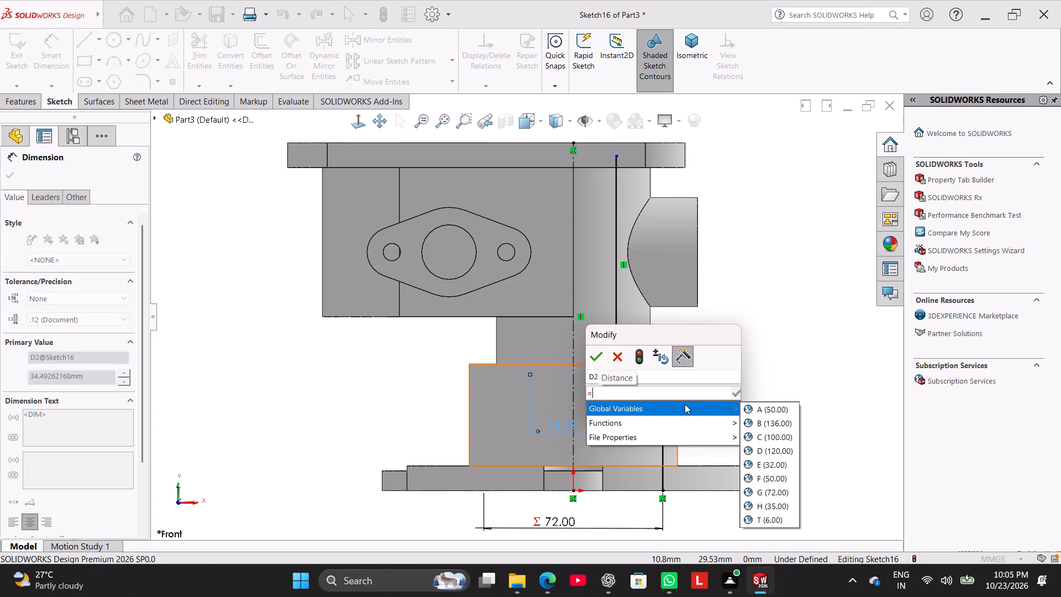
pyautogui.click(769, 476)
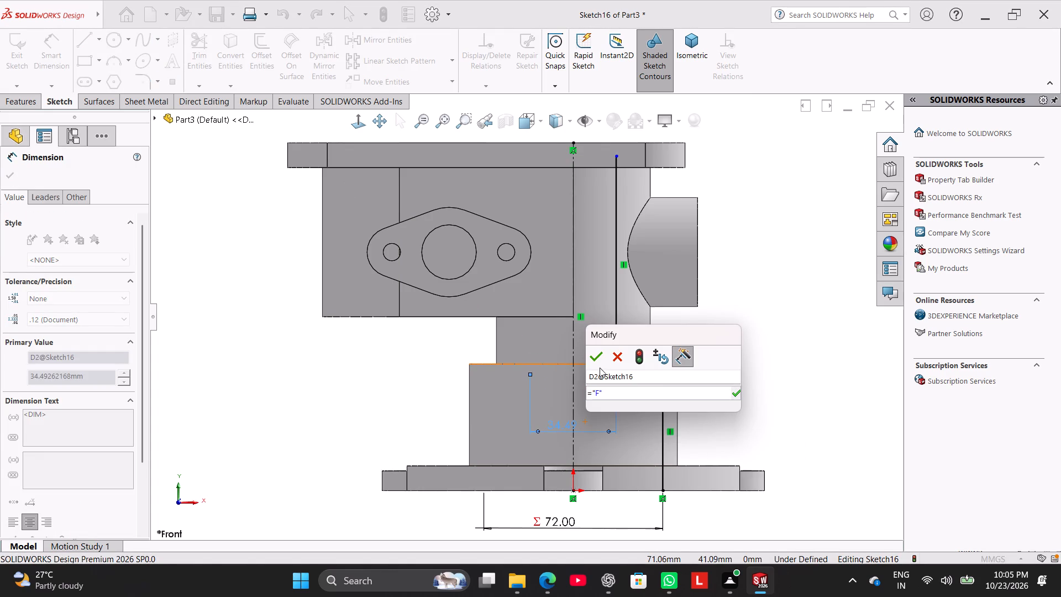
pyautogui.click(597, 365)
pyautogui.rightClick(759, 266)
pyautogui.click(789, 300)
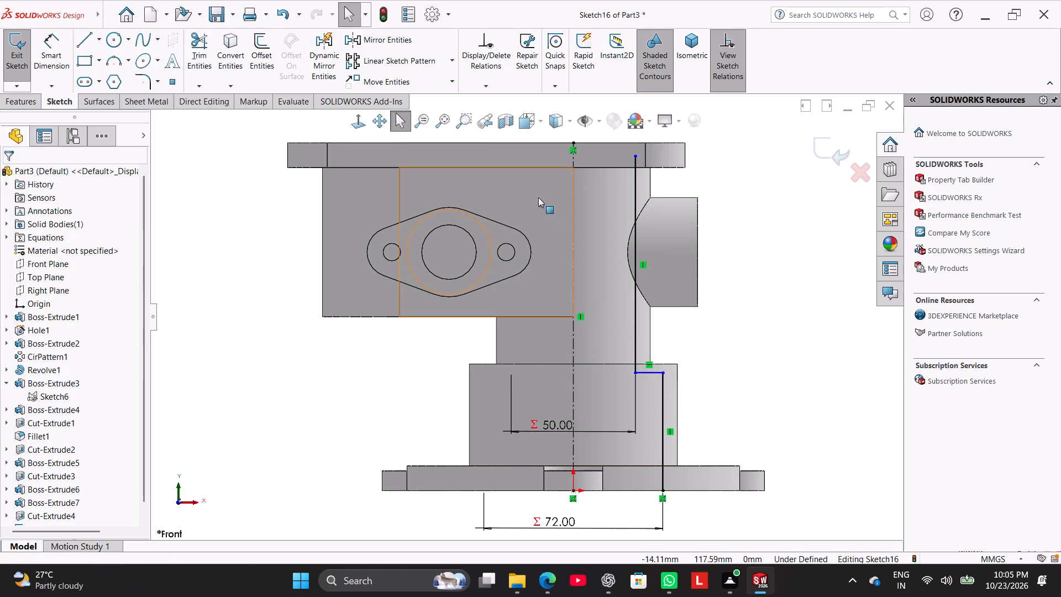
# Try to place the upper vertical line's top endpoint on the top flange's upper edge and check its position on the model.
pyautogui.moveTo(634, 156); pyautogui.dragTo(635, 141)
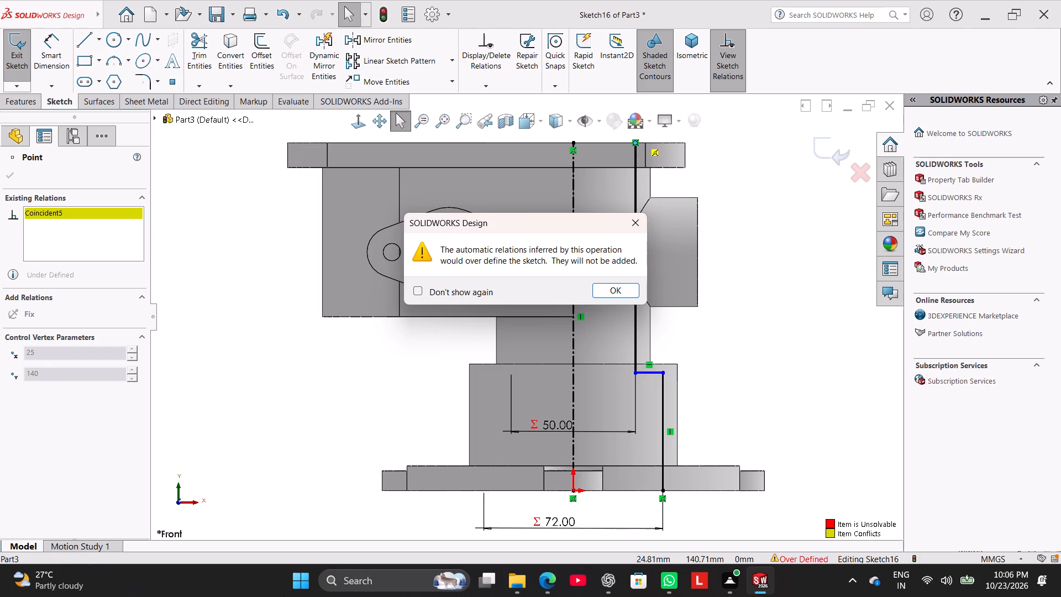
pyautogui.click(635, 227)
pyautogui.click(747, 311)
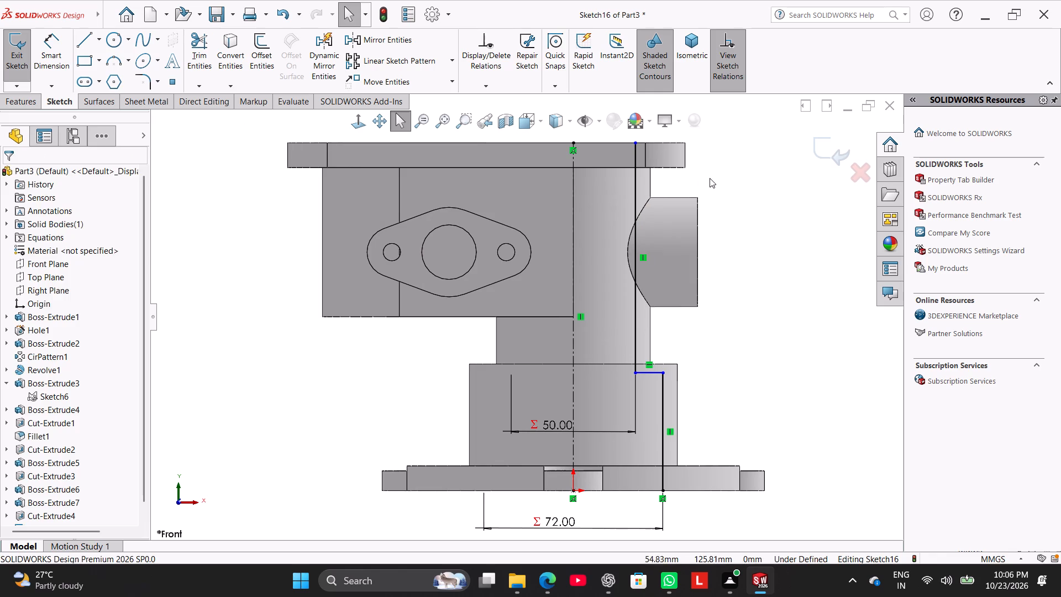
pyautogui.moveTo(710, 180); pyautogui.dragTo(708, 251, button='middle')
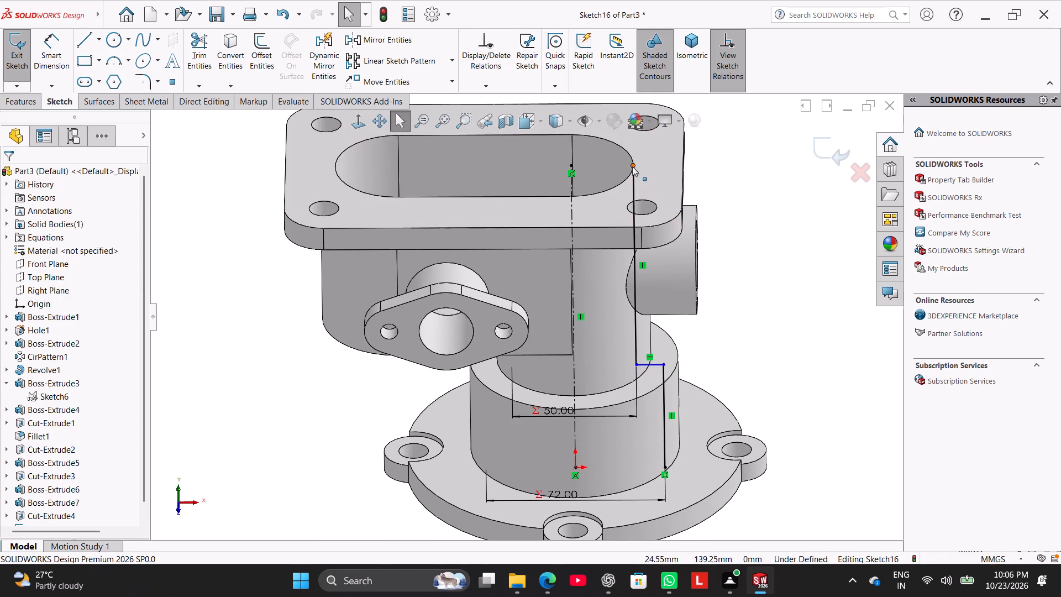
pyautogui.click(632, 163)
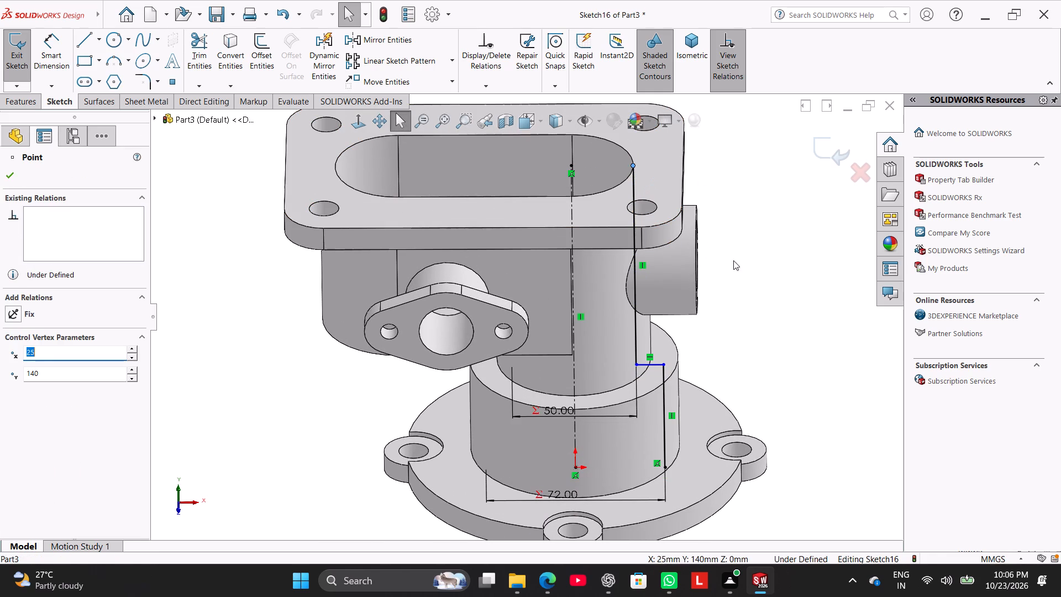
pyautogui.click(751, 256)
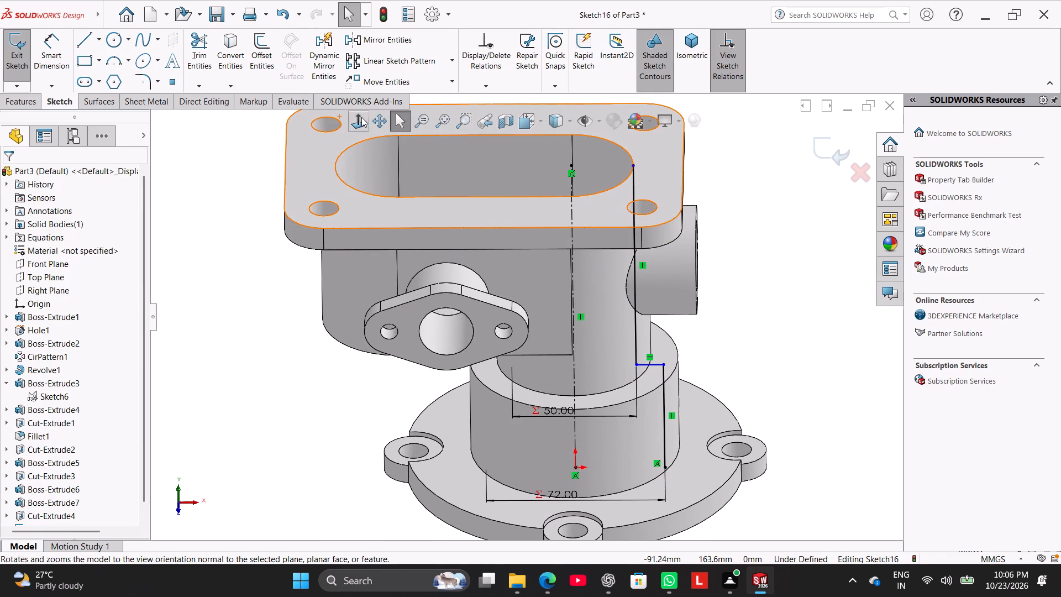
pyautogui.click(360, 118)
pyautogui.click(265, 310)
# Move the upper vertical line's top endpoint down onto the top flange's lower edge.
pyautogui.scroll(-3, 705, 151)
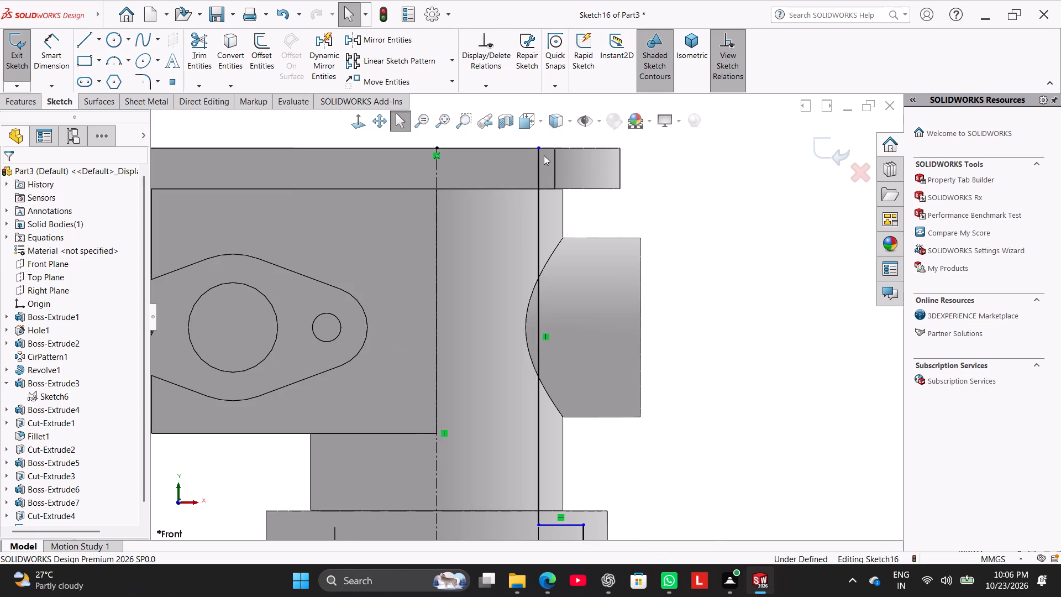
pyautogui.moveTo(539, 146); pyautogui.dragTo(532, 192)
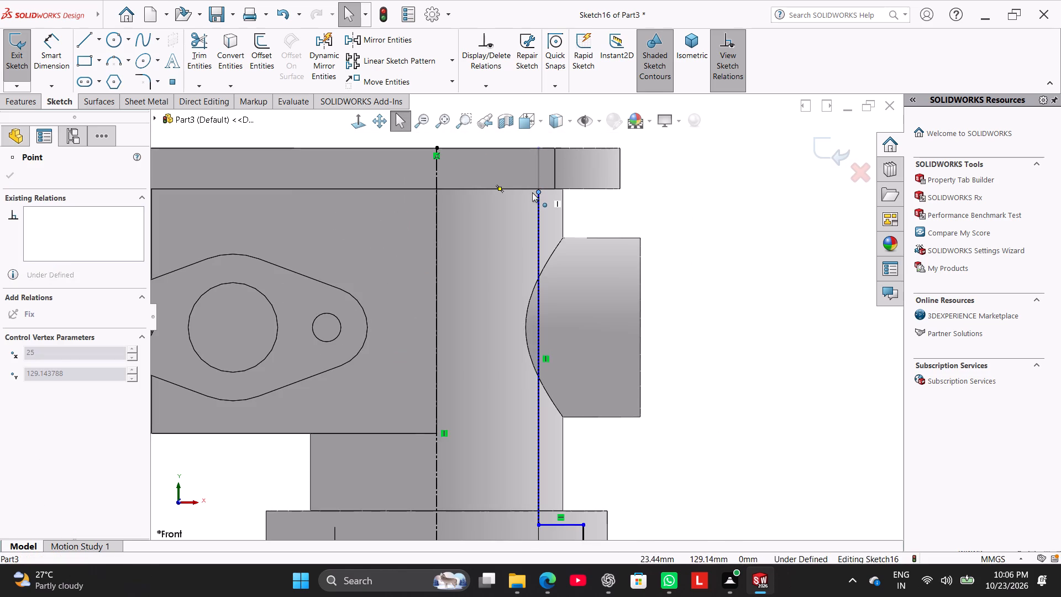
pyautogui.moveTo(532, 192); pyautogui.dragTo(532, 190)
pyautogui.moveTo(660, 211); pyautogui.dragTo(660, 205)
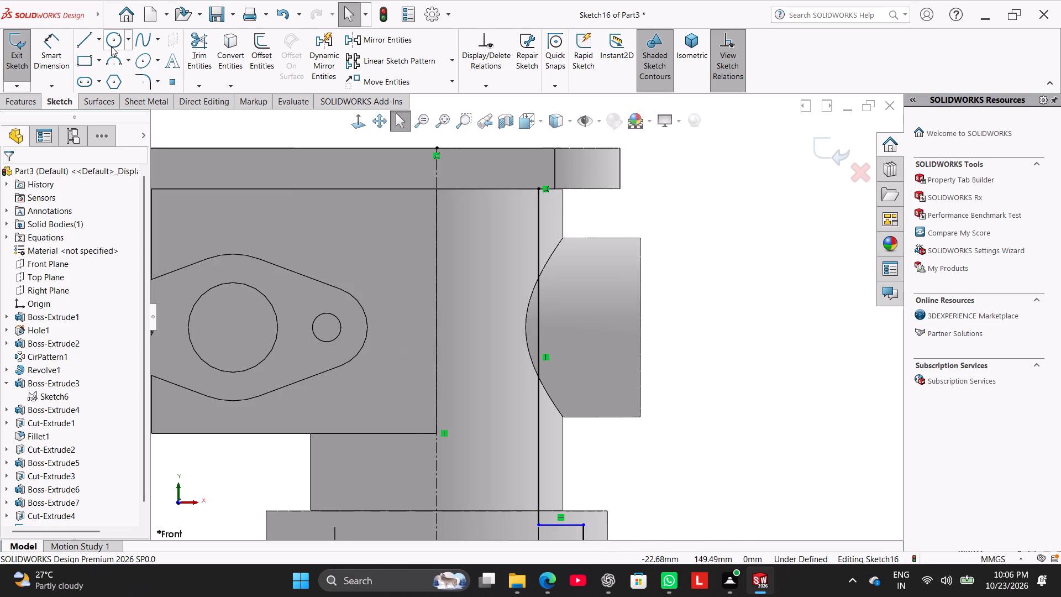
# Close the profile with horizontal lines to the centerline, 25 mm long at the top flange's lower edge and 36 mm long at the base's bottom.
pyautogui.click(89, 39)
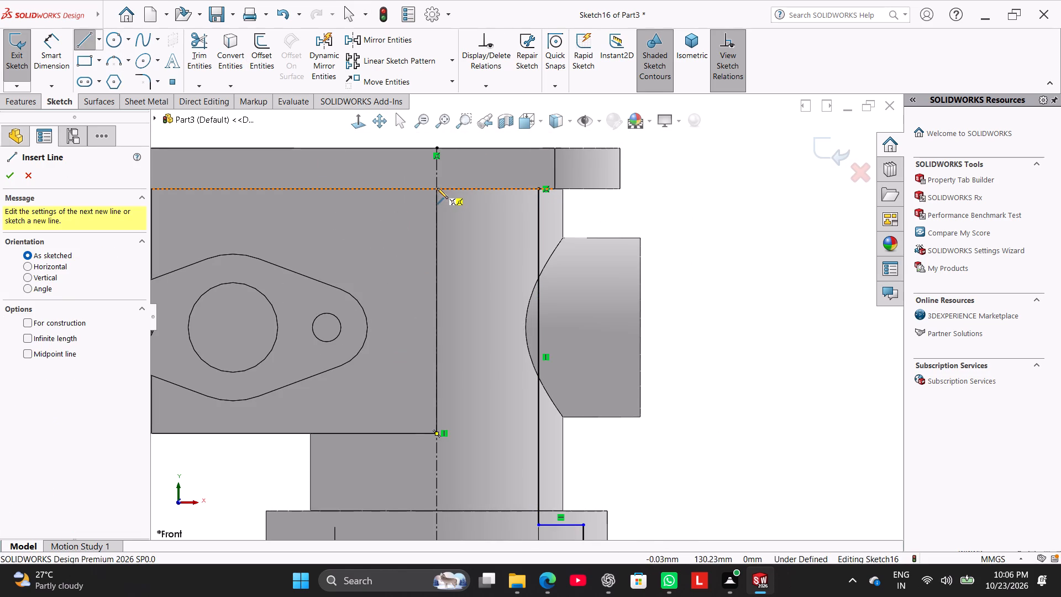
pyautogui.click(437, 188)
pyautogui.click(537, 190)
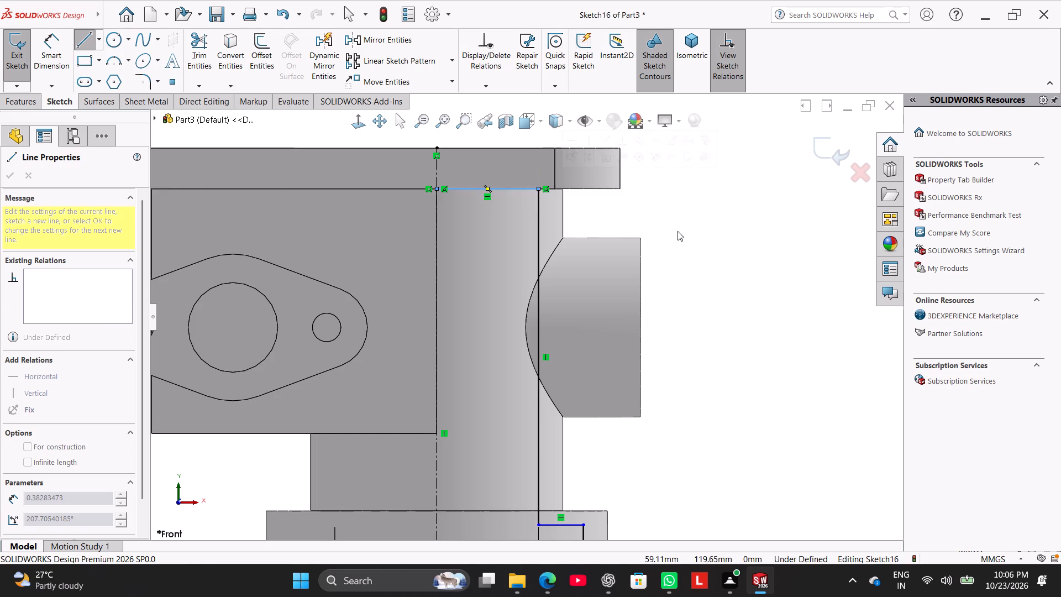
pyautogui.rightClick(677, 231)
pyautogui.click(692, 238)
pyautogui.scroll(4, 638, 282)
pyautogui.scroll(-2, 517, 345)
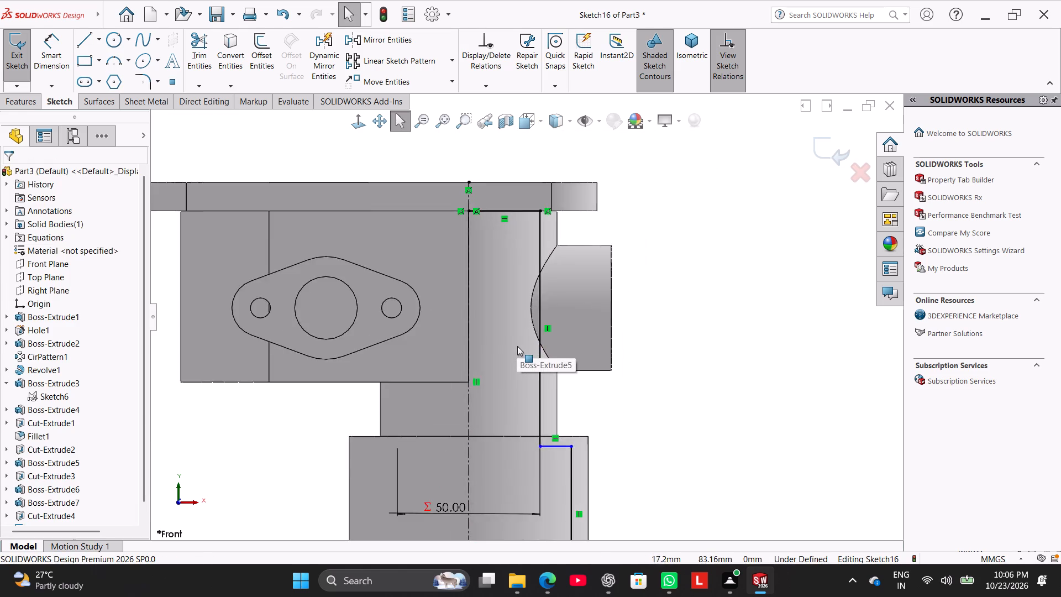
pyautogui.scroll(2, 518, 347)
pyautogui.click(85, 40)
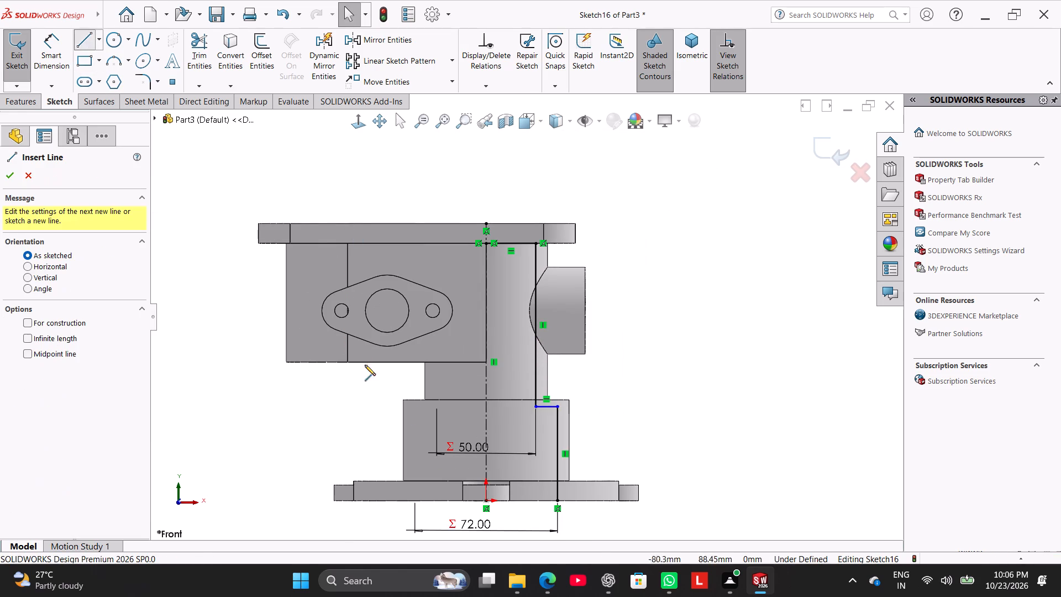
pyautogui.click(556, 502)
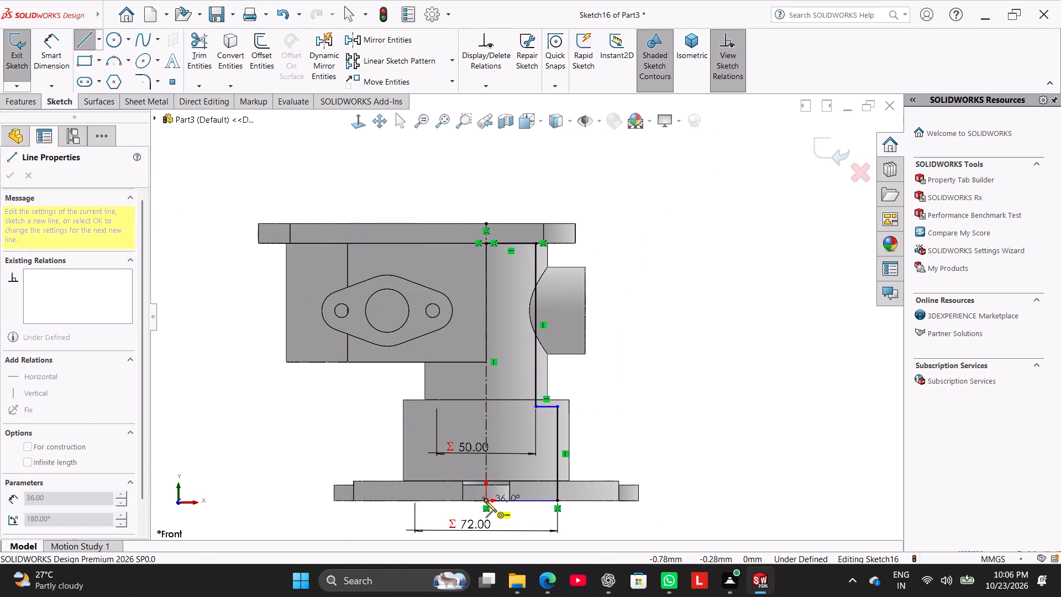
pyautogui.click(486, 501)
pyautogui.rightClick(686, 352)
pyautogui.click(704, 363)
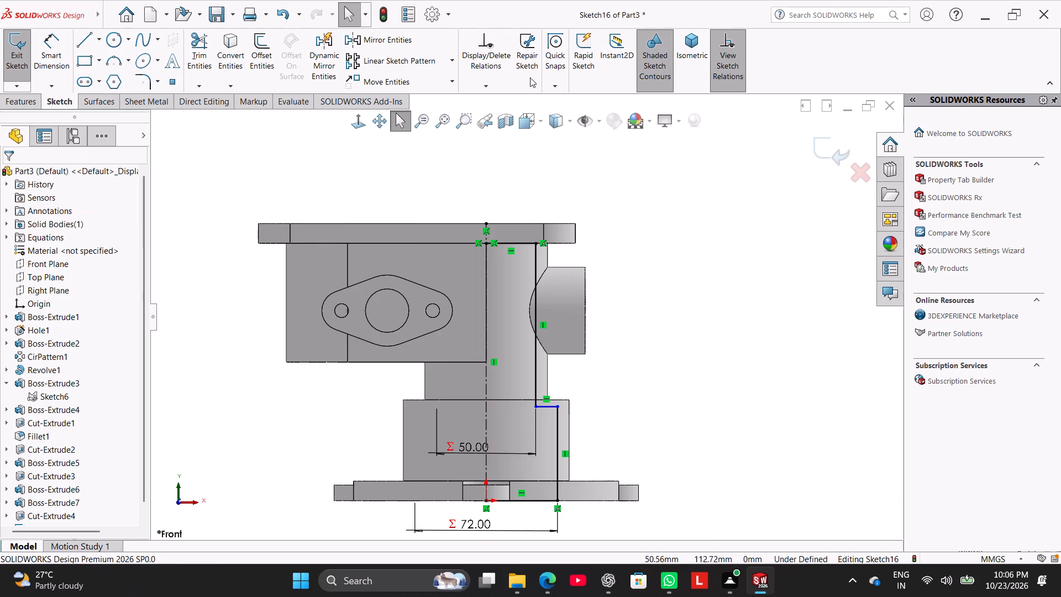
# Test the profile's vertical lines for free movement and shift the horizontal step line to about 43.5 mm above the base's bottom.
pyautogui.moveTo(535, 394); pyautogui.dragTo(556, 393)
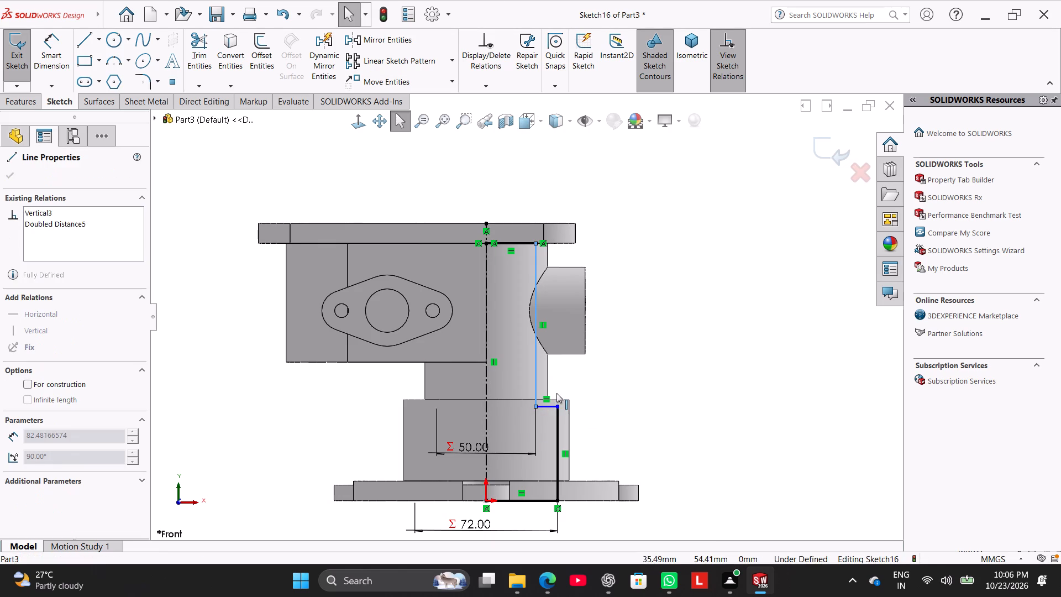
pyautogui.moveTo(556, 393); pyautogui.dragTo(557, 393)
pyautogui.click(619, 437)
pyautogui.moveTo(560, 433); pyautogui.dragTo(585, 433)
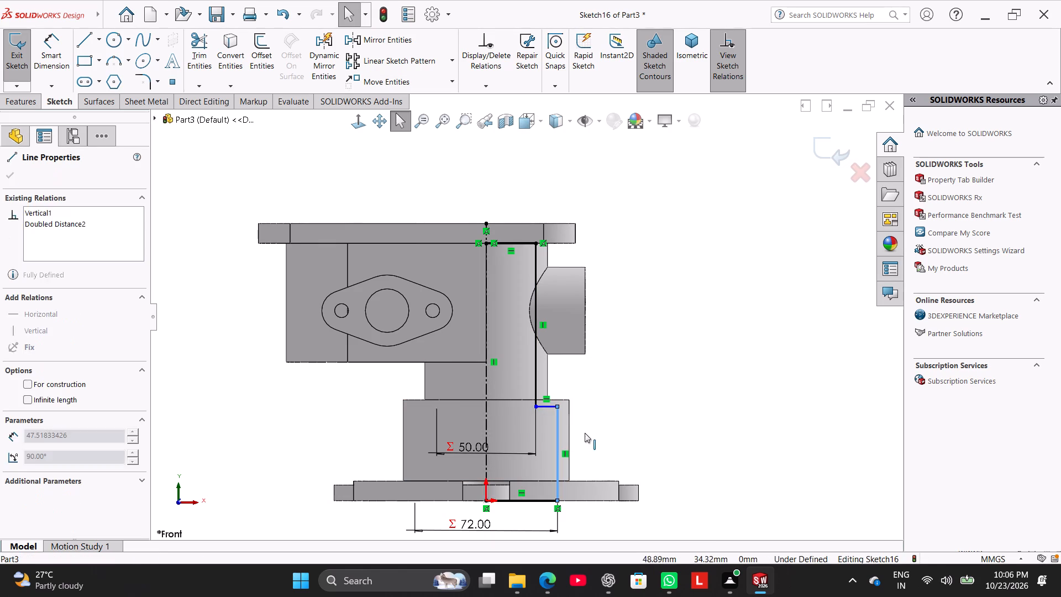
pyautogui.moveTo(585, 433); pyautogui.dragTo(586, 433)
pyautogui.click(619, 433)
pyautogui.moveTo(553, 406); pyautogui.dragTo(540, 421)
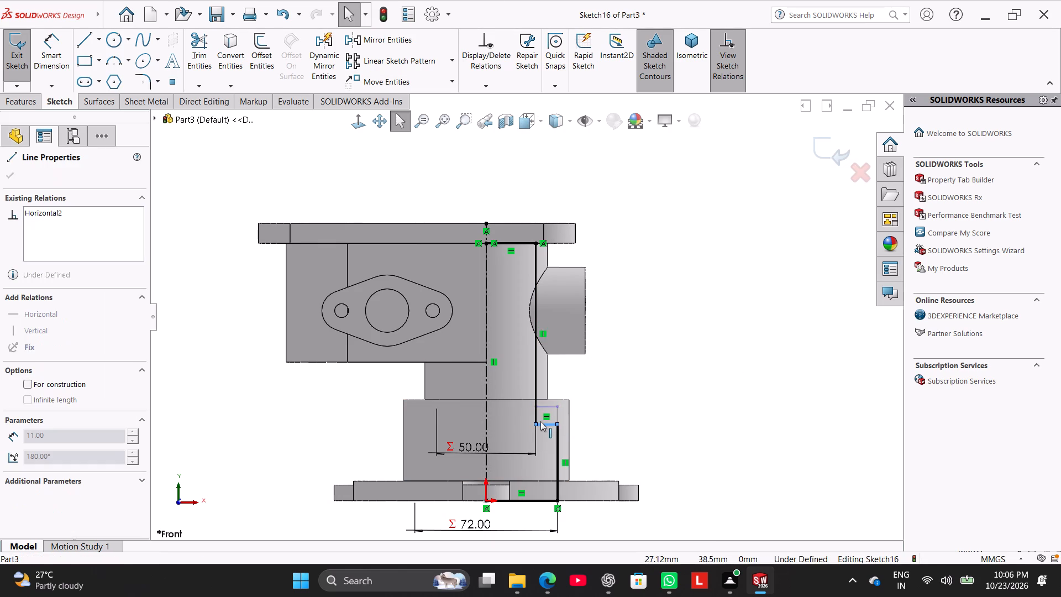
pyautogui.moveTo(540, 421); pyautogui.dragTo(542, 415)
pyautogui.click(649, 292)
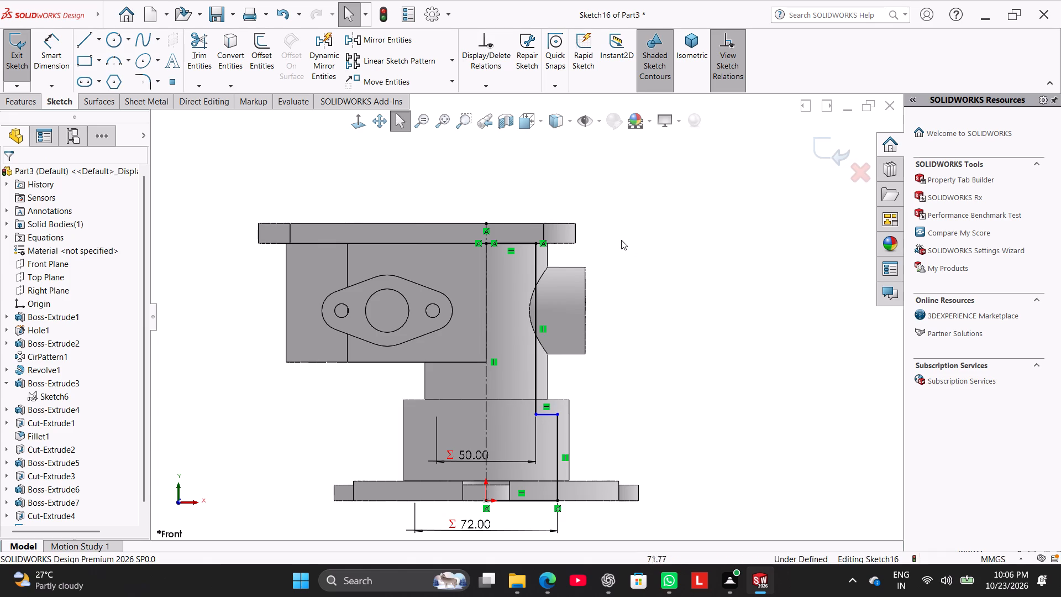
# Dimension the height of the profile's lower vertical line and link it to global variable H.
pyautogui.click(60, 59)
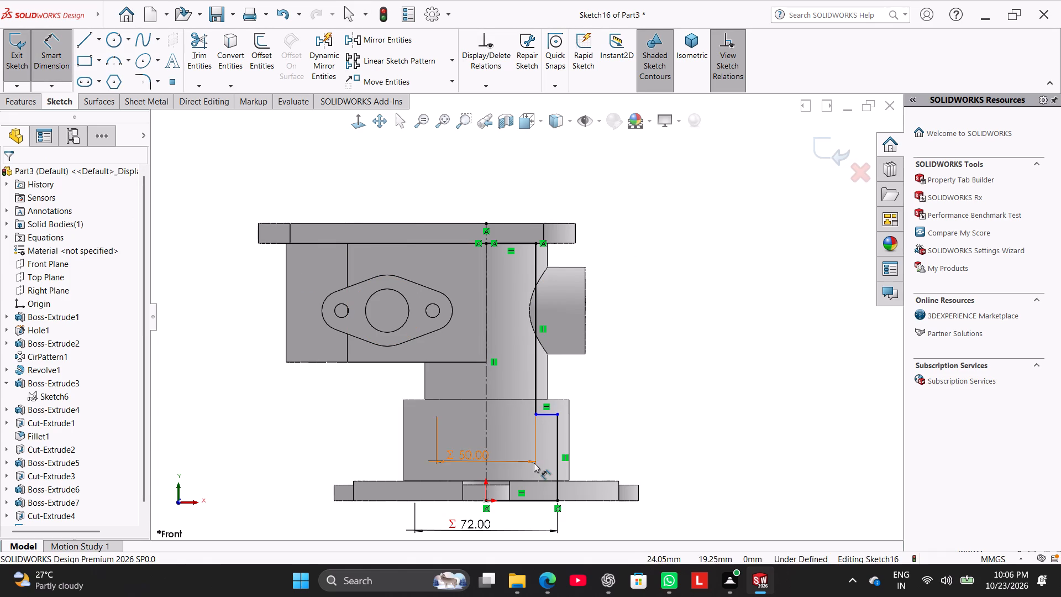
pyautogui.click(556, 436)
pyautogui.click(619, 437)
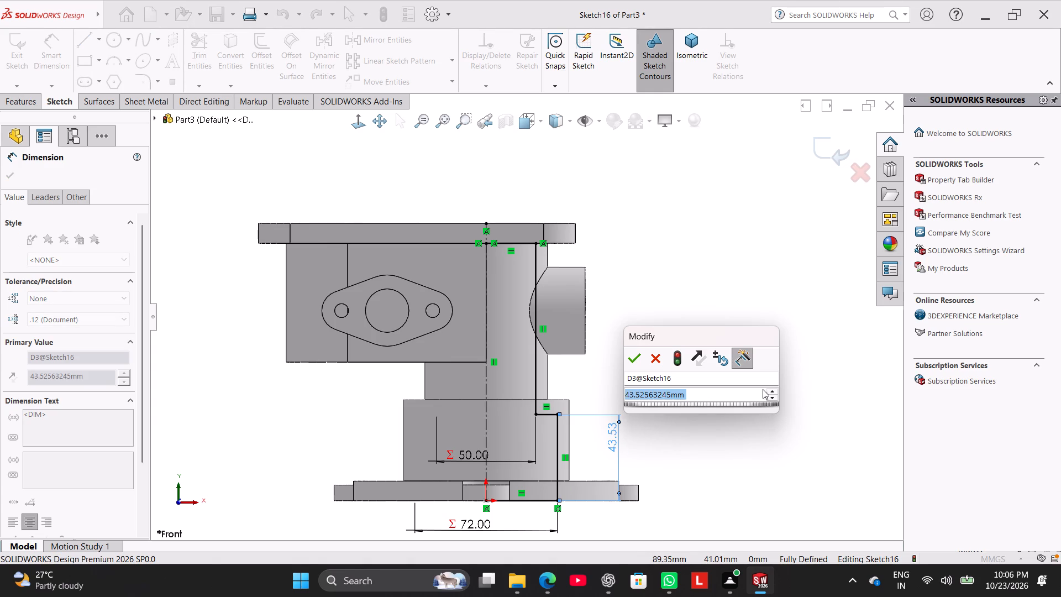
pyautogui.press('=')
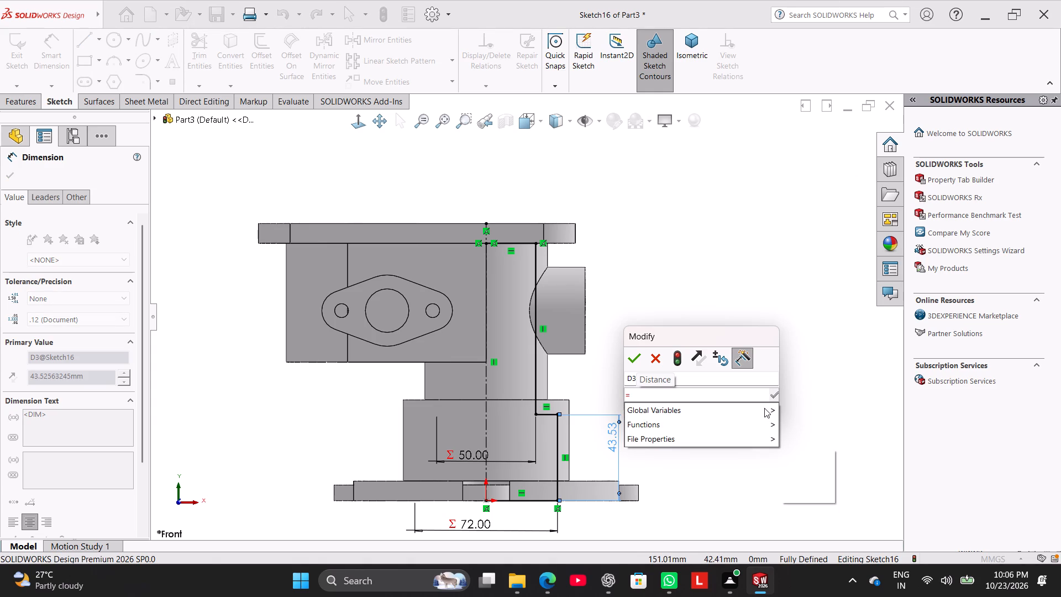
pyautogui.click(806, 504)
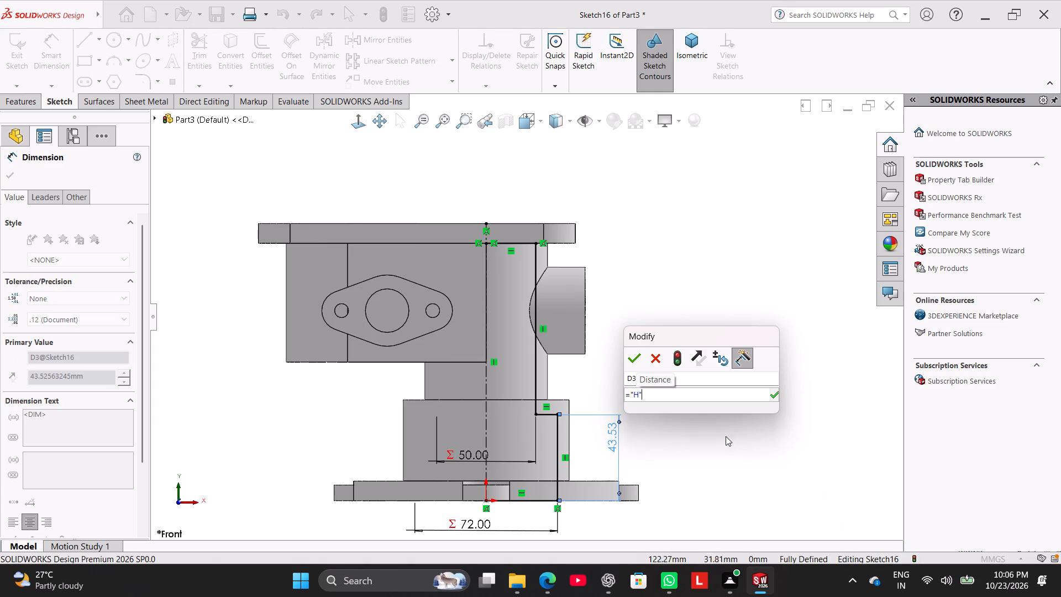
pyautogui.click(642, 364)
pyautogui.moveTo(644, 314); pyautogui.dragTo(649, 321, button='right')
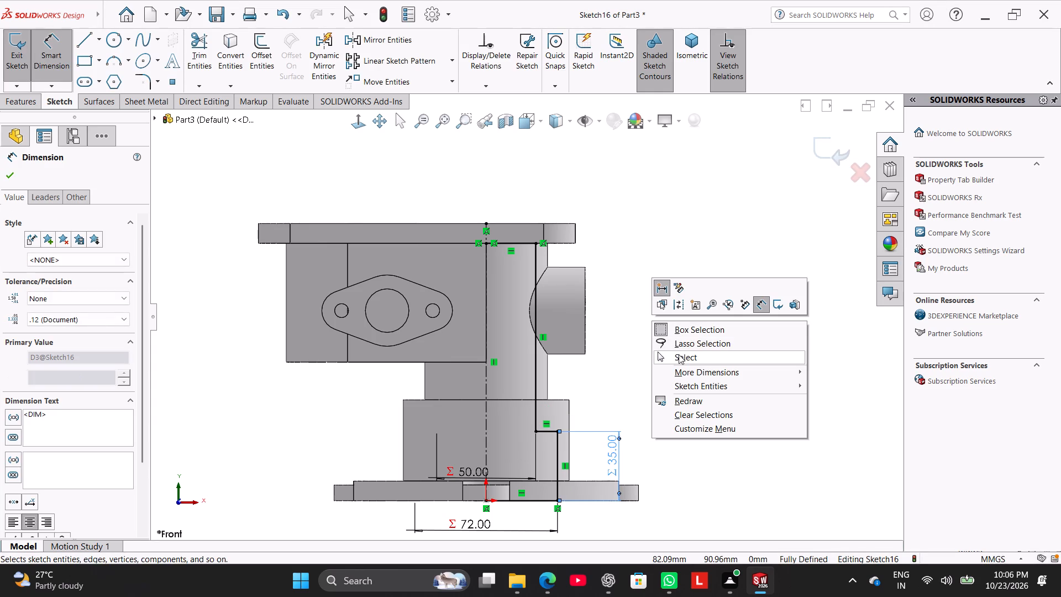
pyautogui.click(682, 365)
pyautogui.click(679, 353)
# Cut-revolve the stepped profile 360 degrees about the vertical centerline, having the sketch closed automatically.
pyautogui.scroll(3, 662, 359)
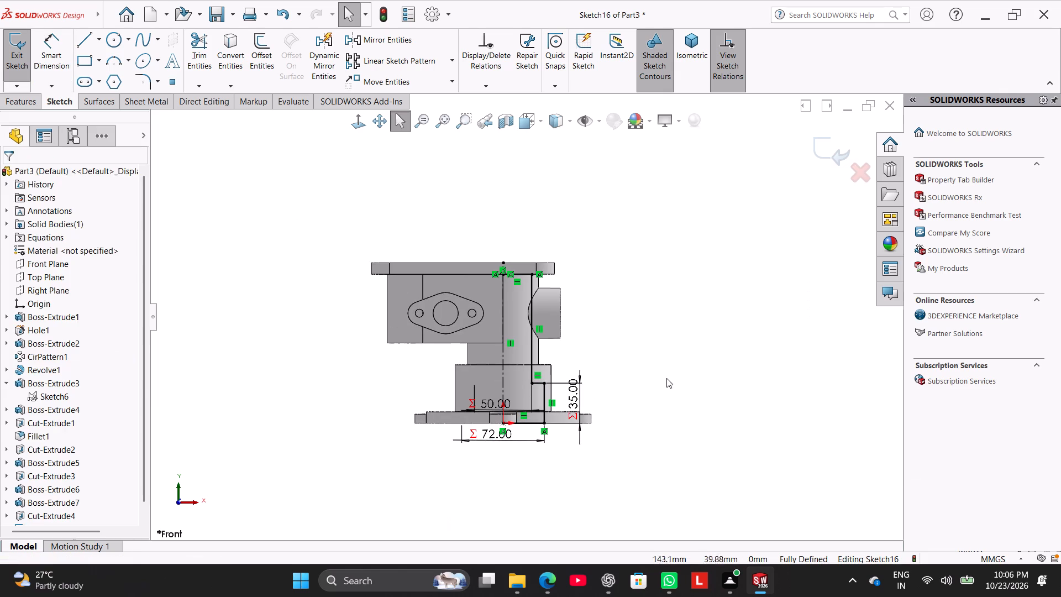
pyautogui.click(18, 98)
pyautogui.click(263, 52)
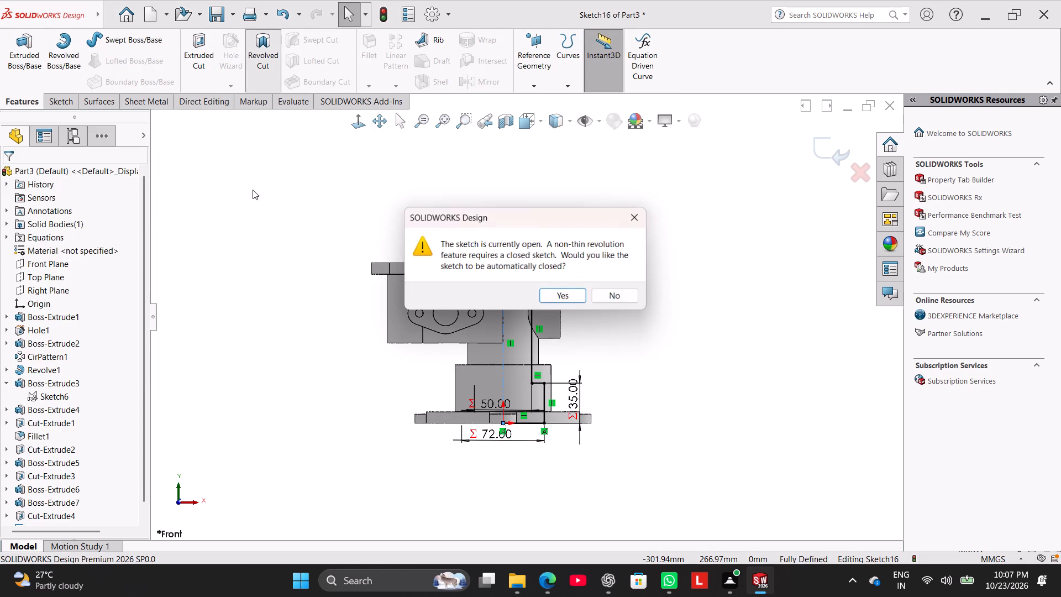
pyautogui.click(553, 291)
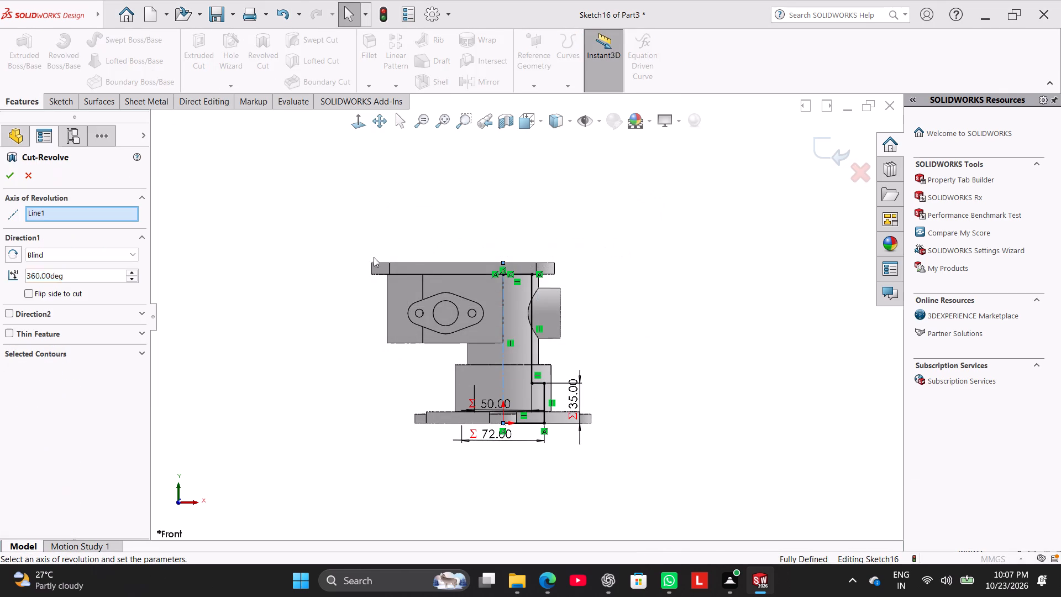
pyautogui.scroll(1, 303, 214)
pyautogui.moveTo(303, 215); pyautogui.dragTo(300, 311, button='middle')
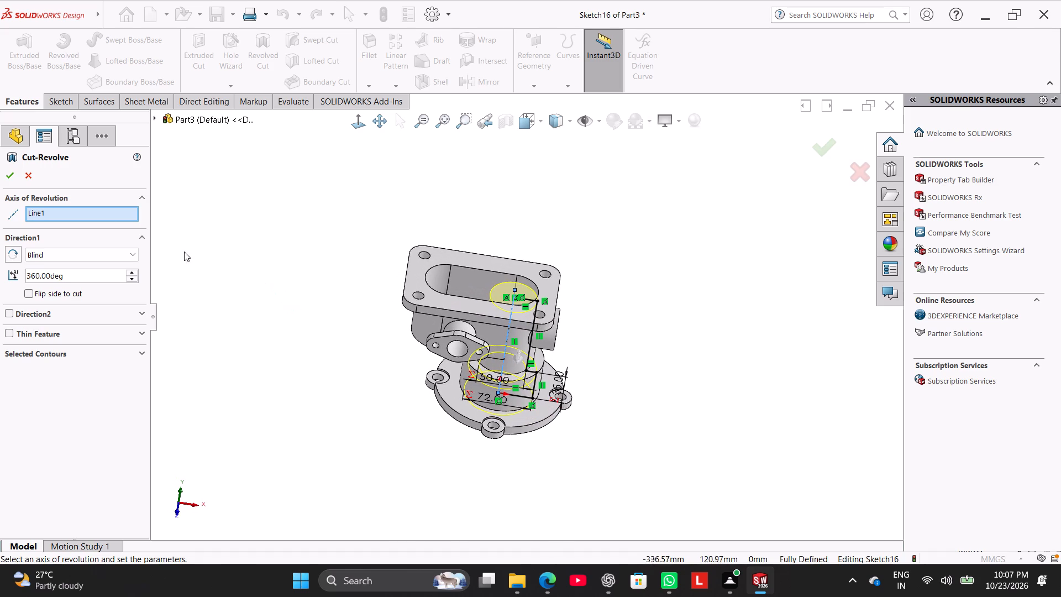
pyautogui.click(7, 174)
pyautogui.click(303, 217)
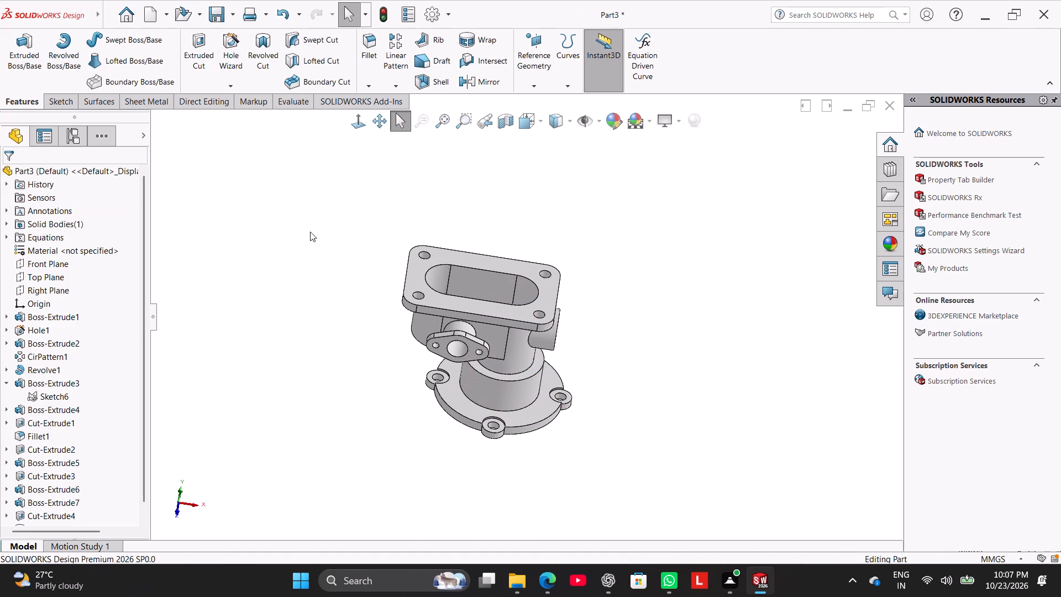
# Inspect the new bore from several angles and in a Front Plane section view, and turn the section off.
pyautogui.moveTo(350, 271); pyautogui.dragTo(350, 315, button='middle')
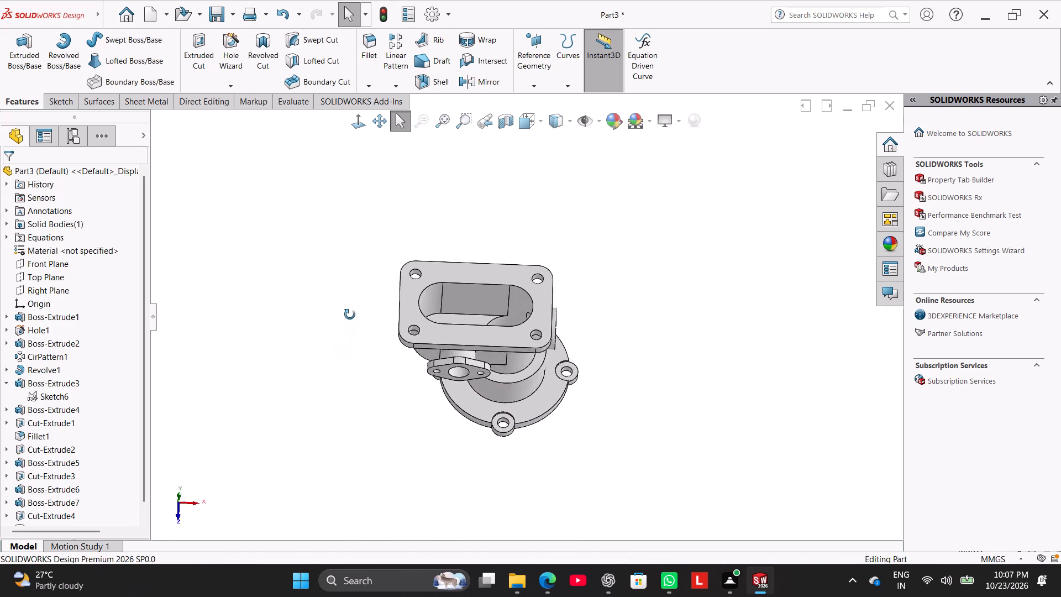
pyautogui.moveTo(350, 315); pyautogui.dragTo(361, 290, button='middle')
pyautogui.moveTo(317, 342); pyautogui.dragTo(428, 221, button='right')
pyautogui.moveTo(262, 351); pyautogui.dragTo(351, 223, button='right')
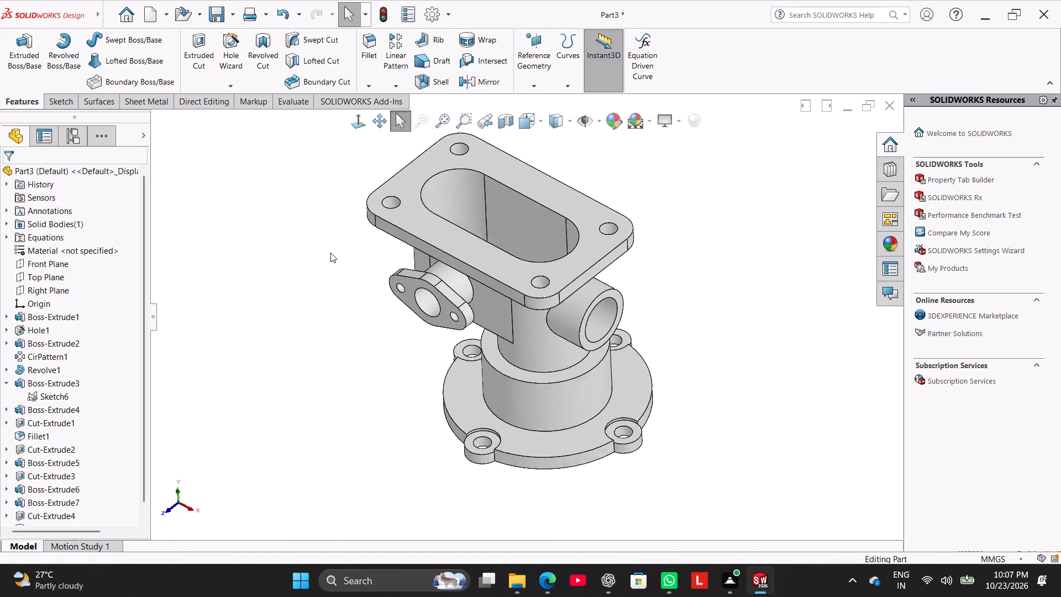
pyautogui.moveTo(338, 273); pyautogui.dragTo(406, 318, button='middle')
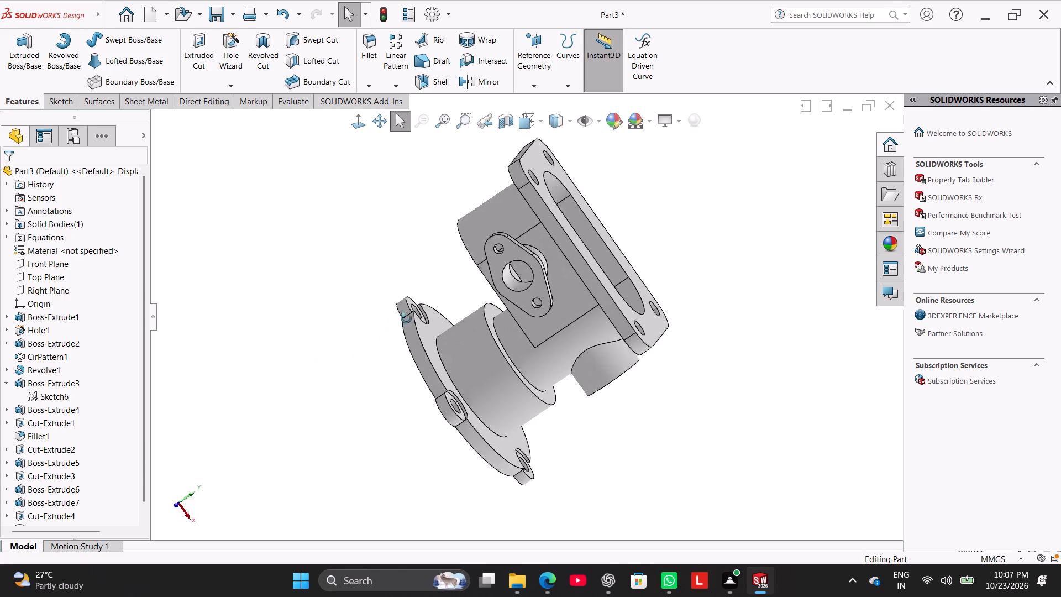
pyautogui.moveTo(406, 318); pyautogui.dragTo(451, 290, button='middle')
pyautogui.click(505, 118)
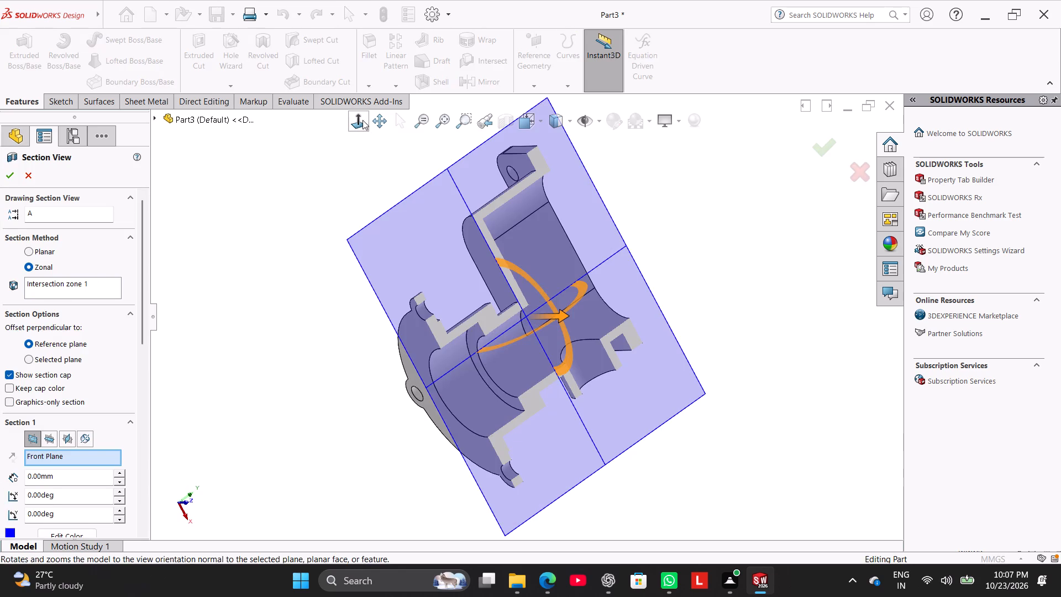
pyautogui.click(363, 120)
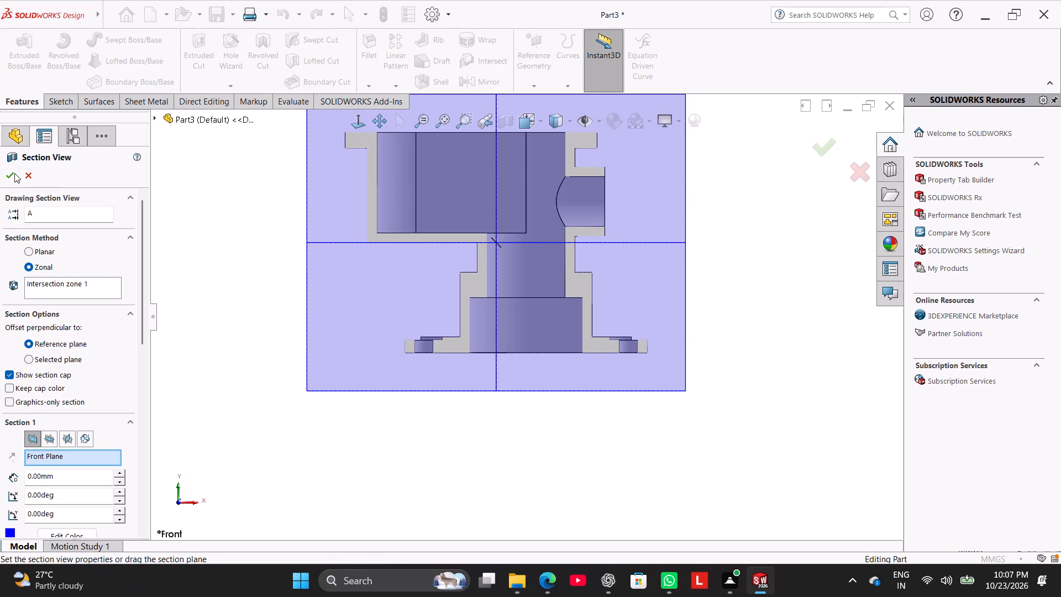
pyautogui.click(14, 173)
pyautogui.click(168, 211)
pyautogui.scroll(2, 360, 263)
pyautogui.scroll(-2, 516, 229)
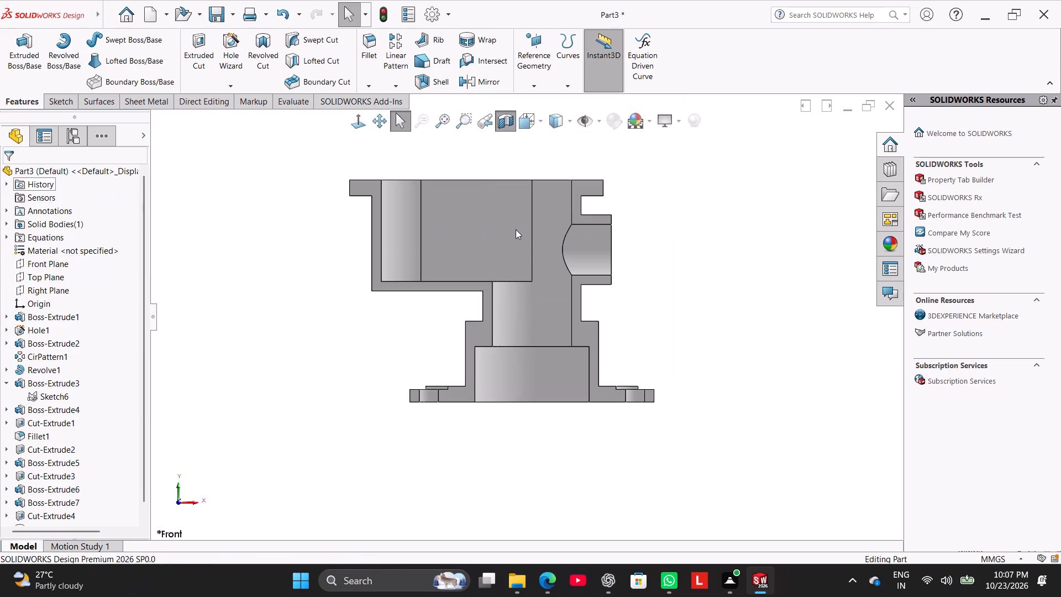
pyautogui.moveTo(482, 167); pyautogui.dragTo(460, 233, button='middle')
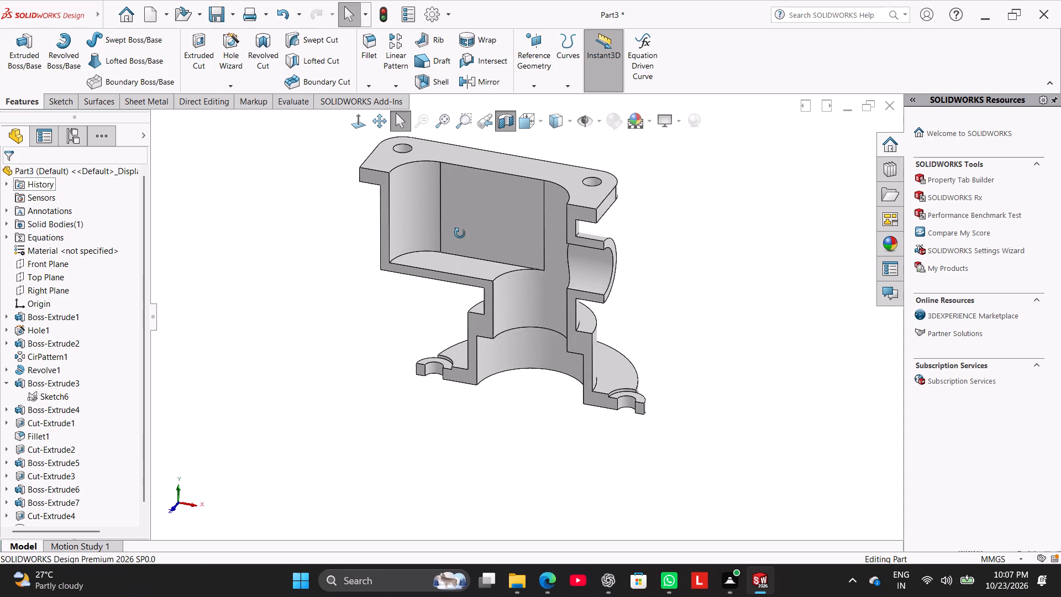
pyautogui.moveTo(460, 233); pyautogui.dragTo(474, 235, button='middle')
pyautogui.click(512, 119)
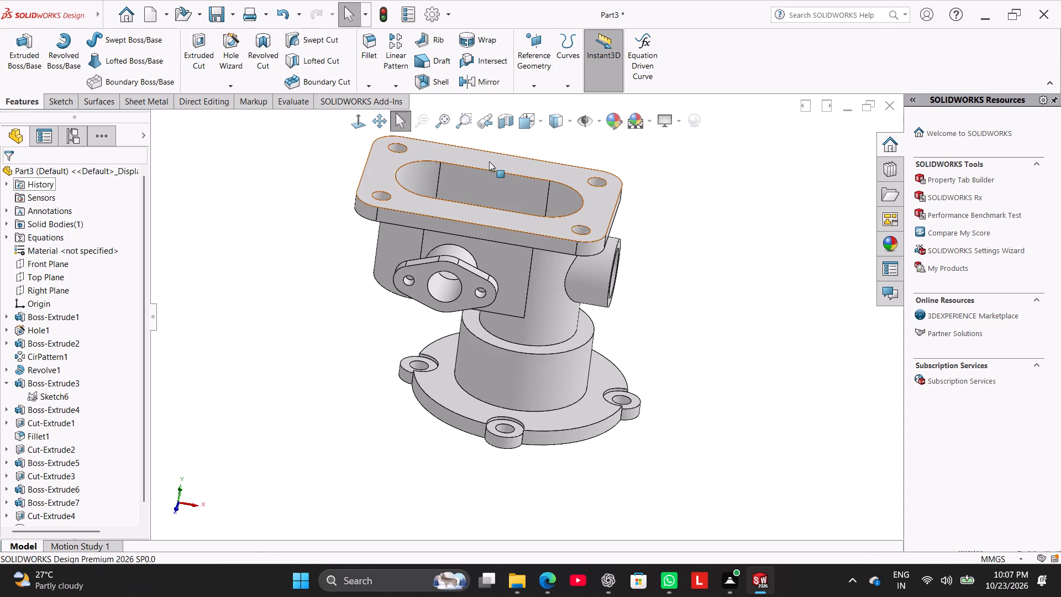
# Section the part through the Front Plane again and examine the stepped bore and surrounding walls.
pyautogui.click(501, 122)
pyautogui.click(354, 124)
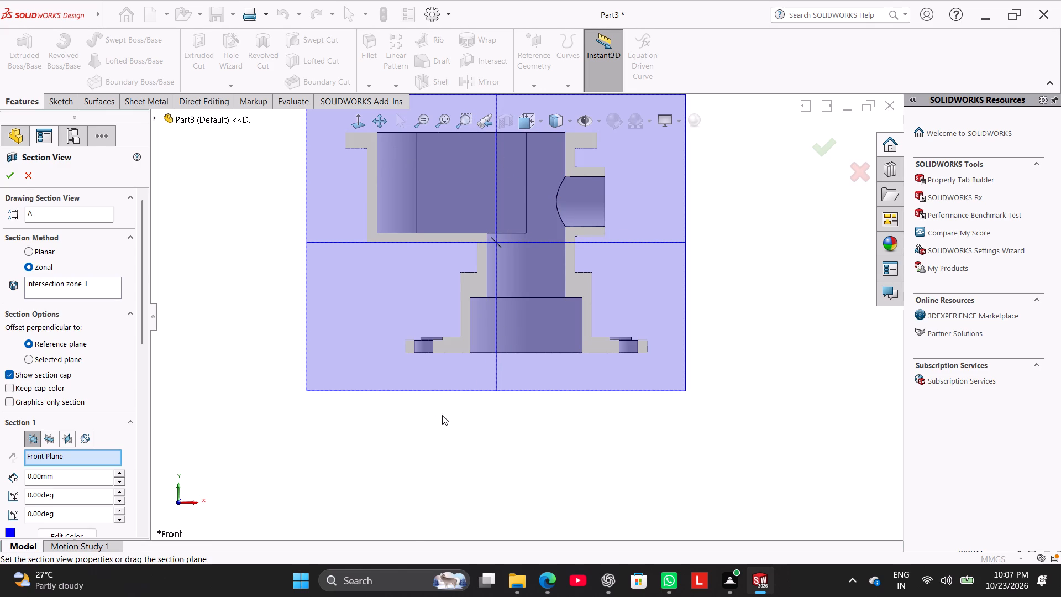
pyautogui.moveTo(459, 414); pyautogui.dragTo(465, 421, button='middle')
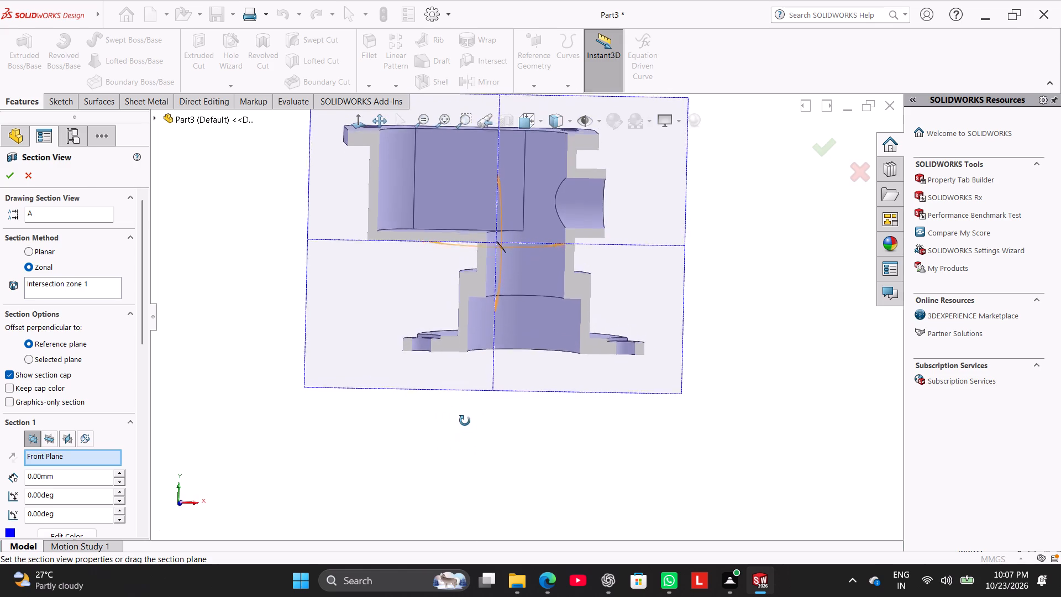
pyautogui.moveTo(465, 421); pyautogui.dragTo(466, 413, button='middle')
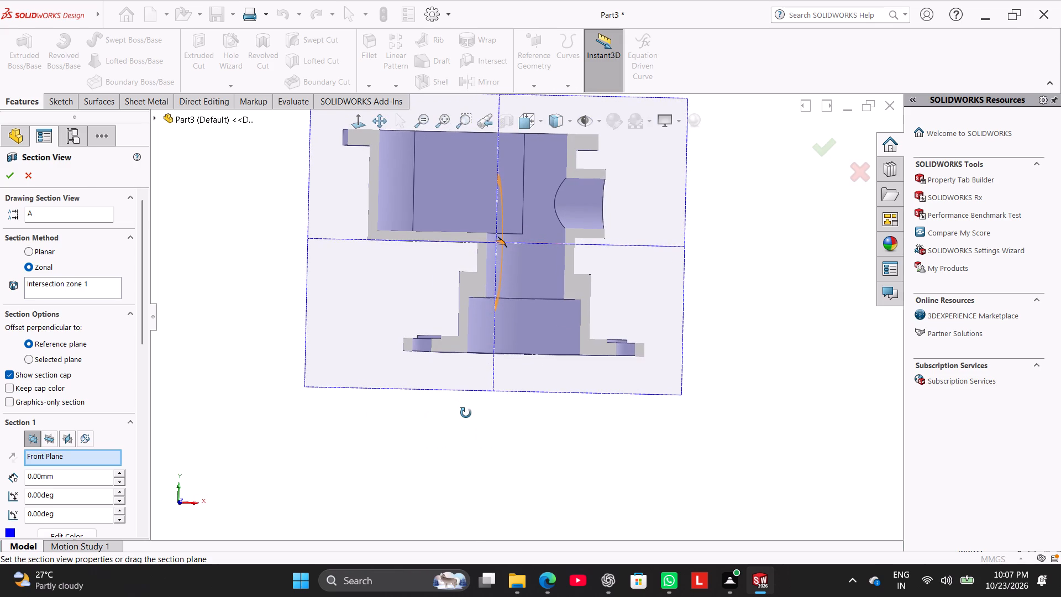
pyautogui.moveTo(466, 413); pyautogui.dragTo(459, 411, button='middle')
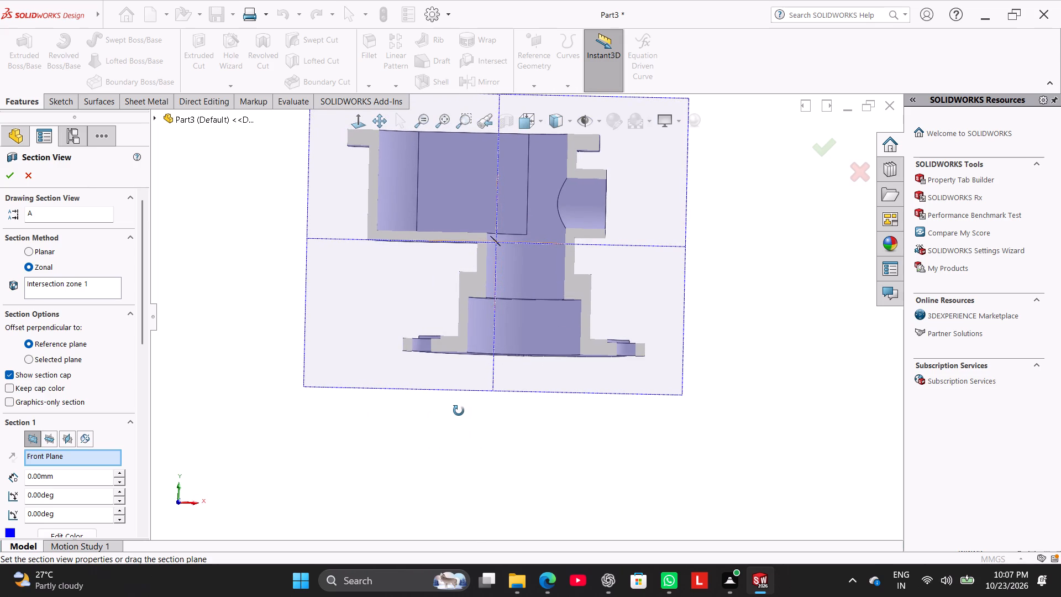
pyautogui.moveTo(459, 411); pyautogui.dragTo(462, 404, button='middle')
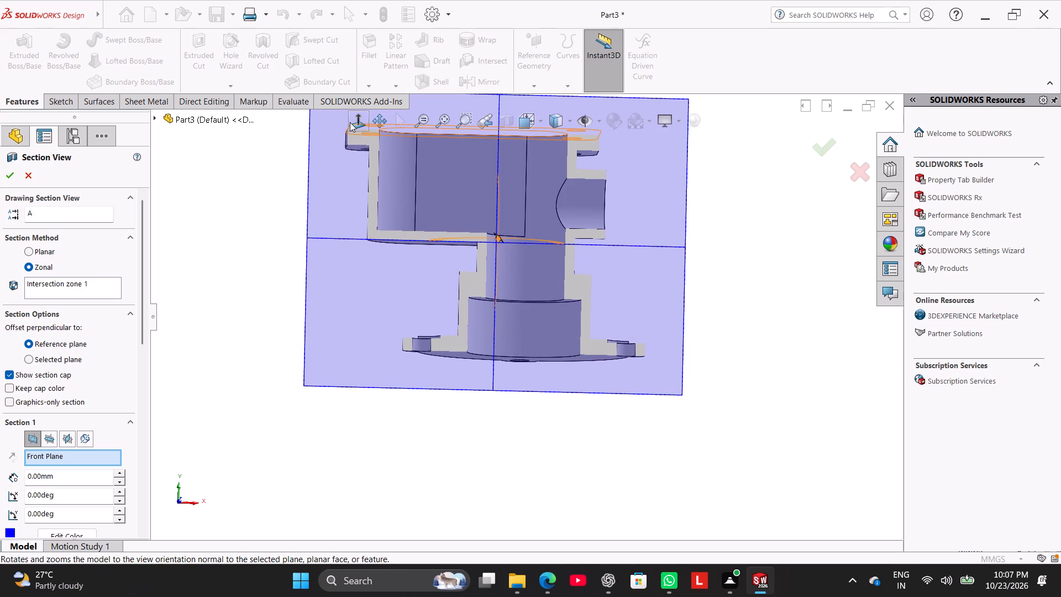
pyautogui.click(353, 124)
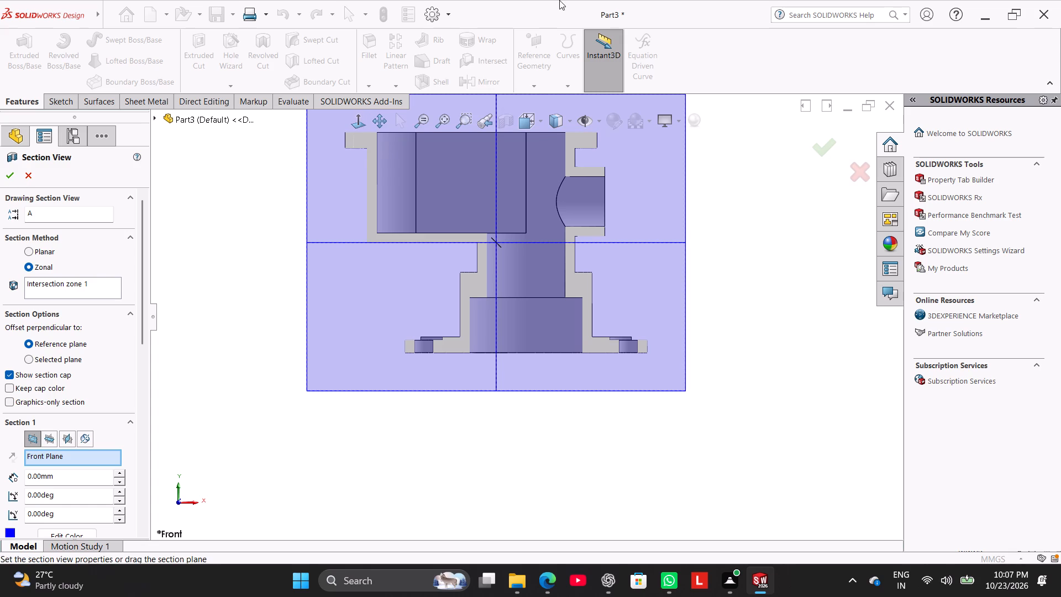
# Shift the section plane to 50 mm and 29 mm offsets from the Front Plane and examine the cut square-on.
pyautogui.moveTo(266, 224); pyautogui.dragTo(282, 343, button='middle')
pyautogui.moveTo(517, 298); pyautogui.dragTo(521, 361)
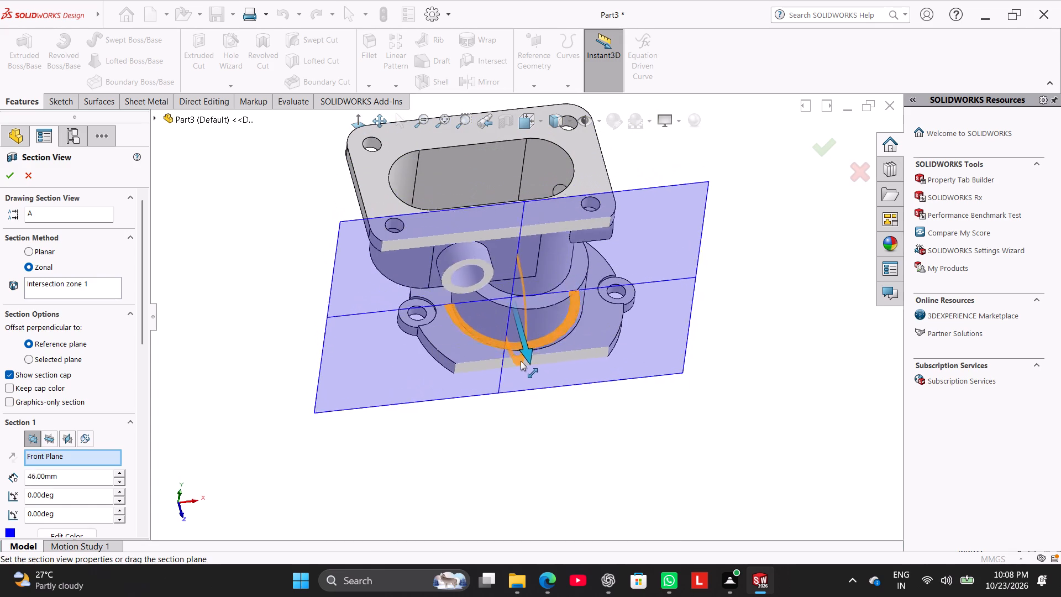
pyautogui.moveTo(521, 361); pyautogui.dragTo(519, 363)
pyautogui.moveTo(506, 423); pyautogui.dragTo(476, 312, button='middle')
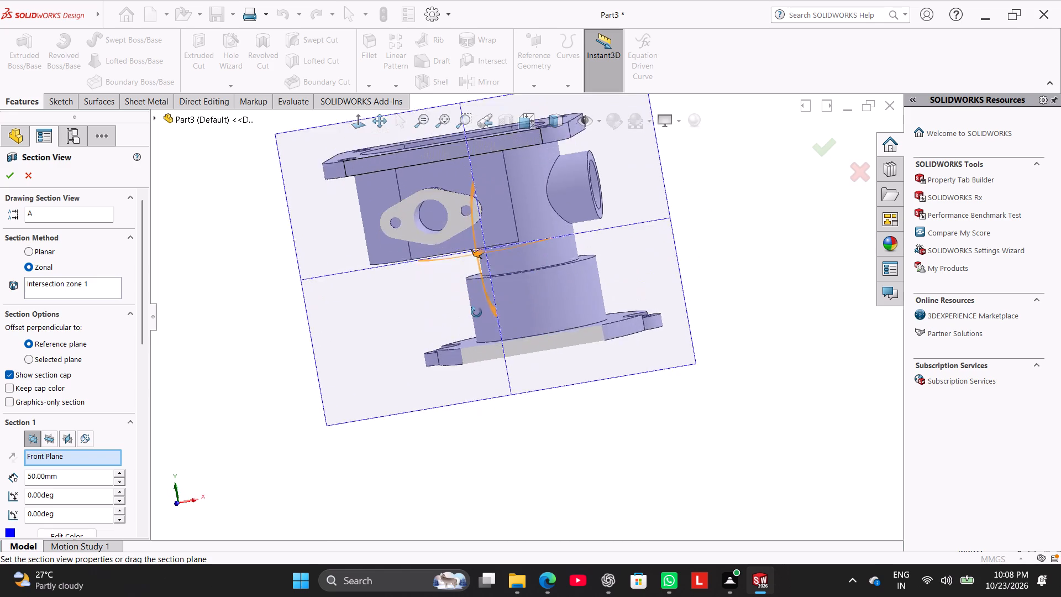
pyautogui.moveTo(476, 312); pyautogui.dragTo(506, 371, button='middle')
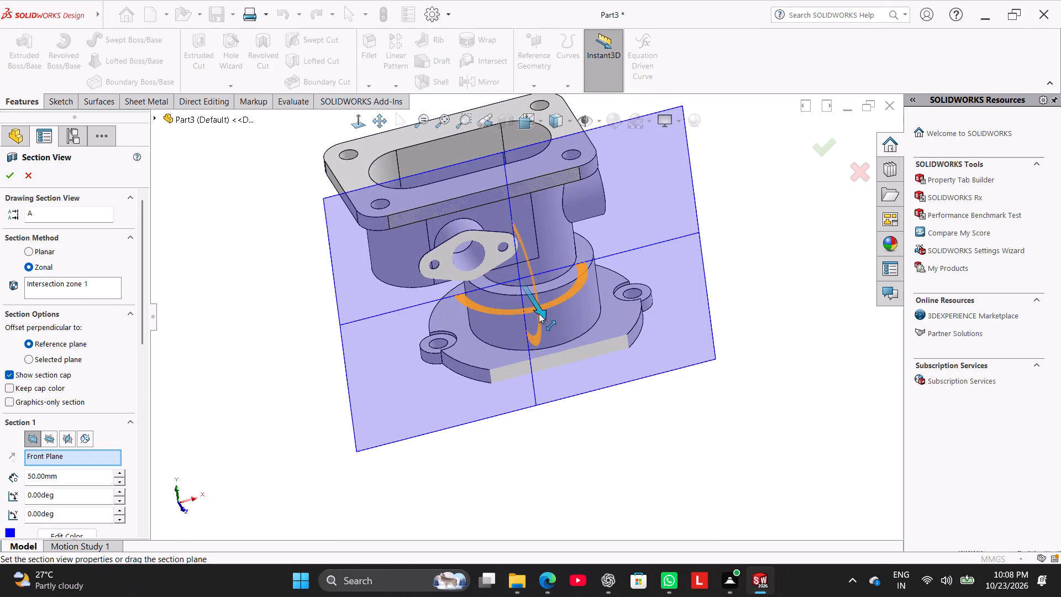
pyautogui.moveTo(539, 311); pyautogui.dragTo(529, 291)
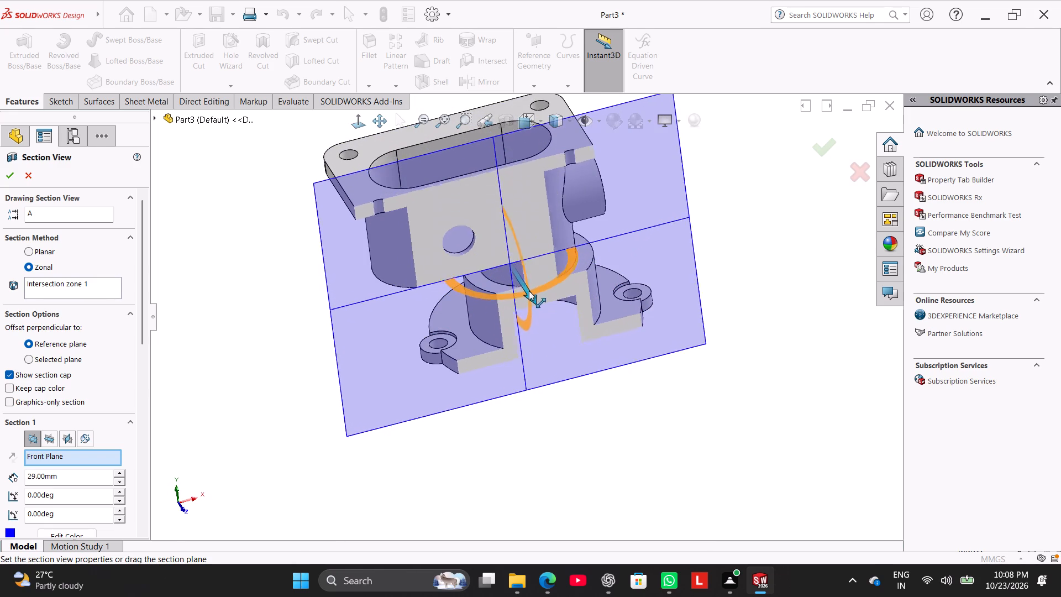
pyautogui.moveTo(529, 291); pyautogui.dragTo(530, 291)
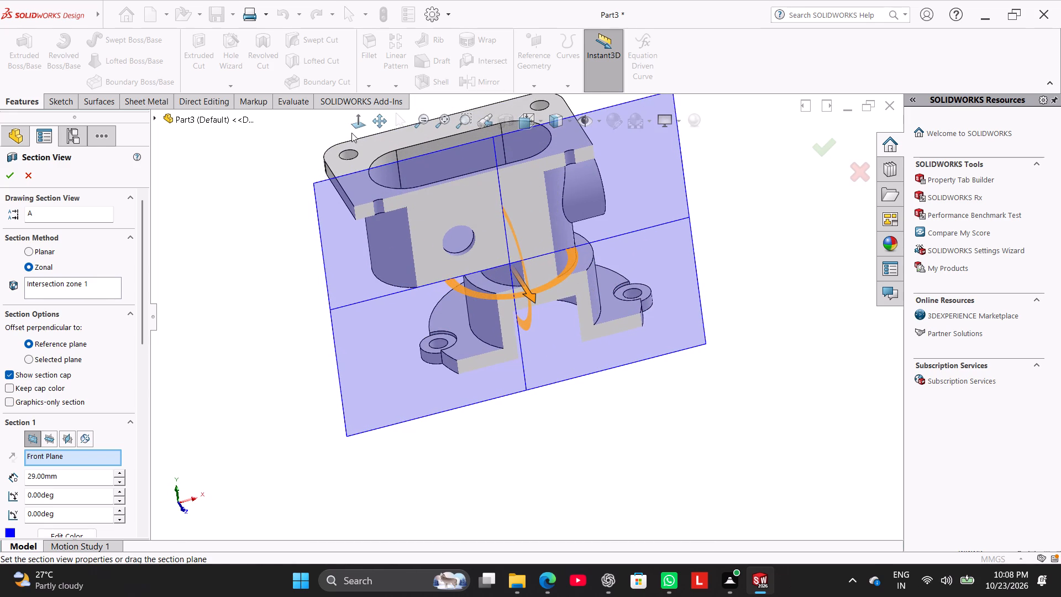
pyautogui.click(353, 129)
pyautogui.click(268, 226)
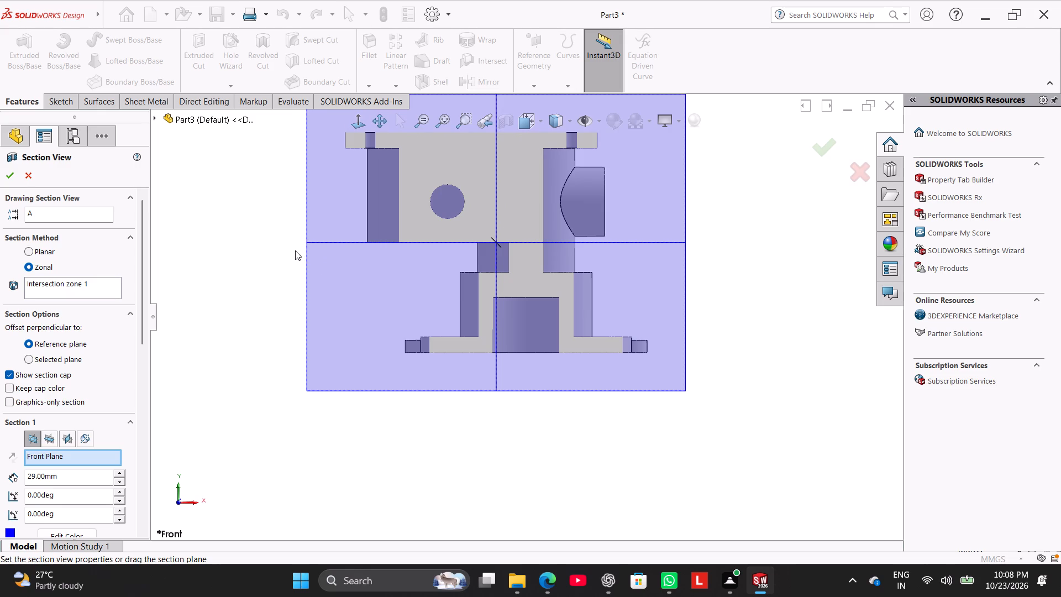
# Shift the section plane to a 6 mm offset from the Front Plane, examine the stepped bore and walls, and cancel the section.
pyautogui.moveTo(296, 256); pyautogui.dragTo(274, 471, button='middle')
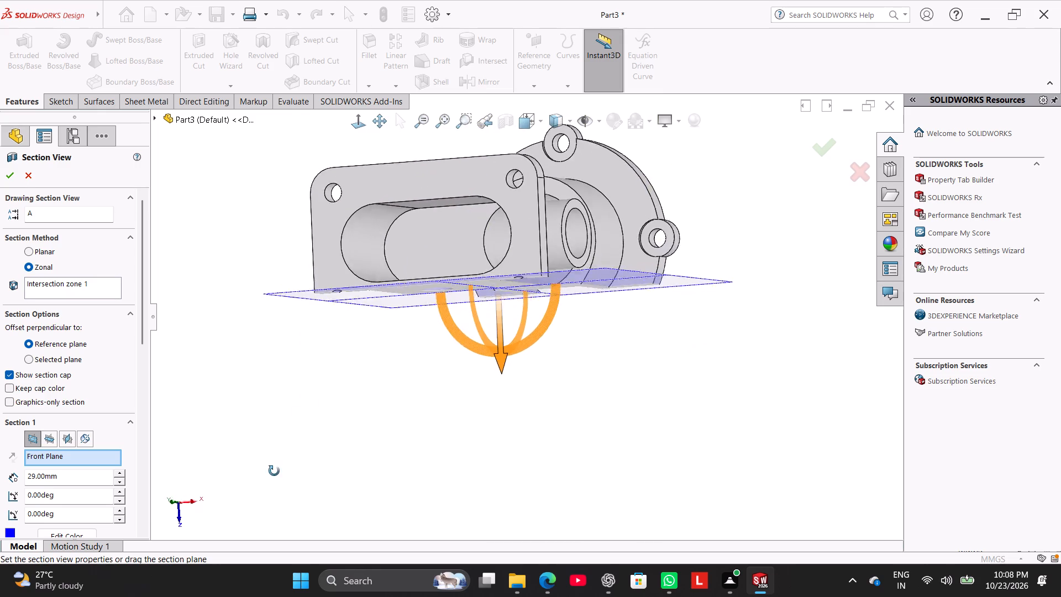
pyautogui.moveTo(274, 471); pyautogui.dragTo(300, 488, button='middle')
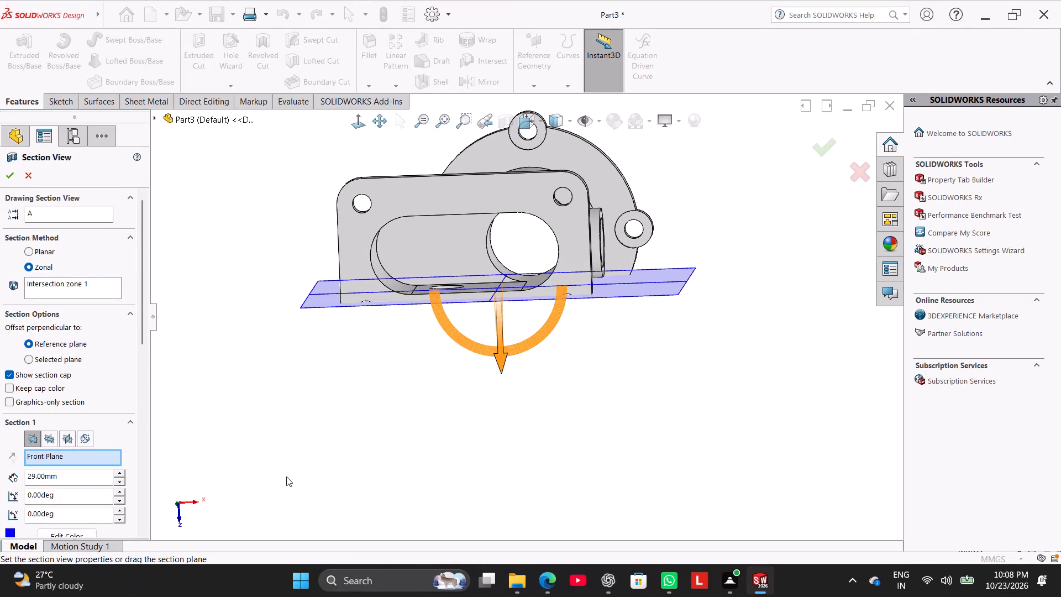
pyautogui.moveTo(359, 421); pyautogui.dragTo(375, 400, button='middle')
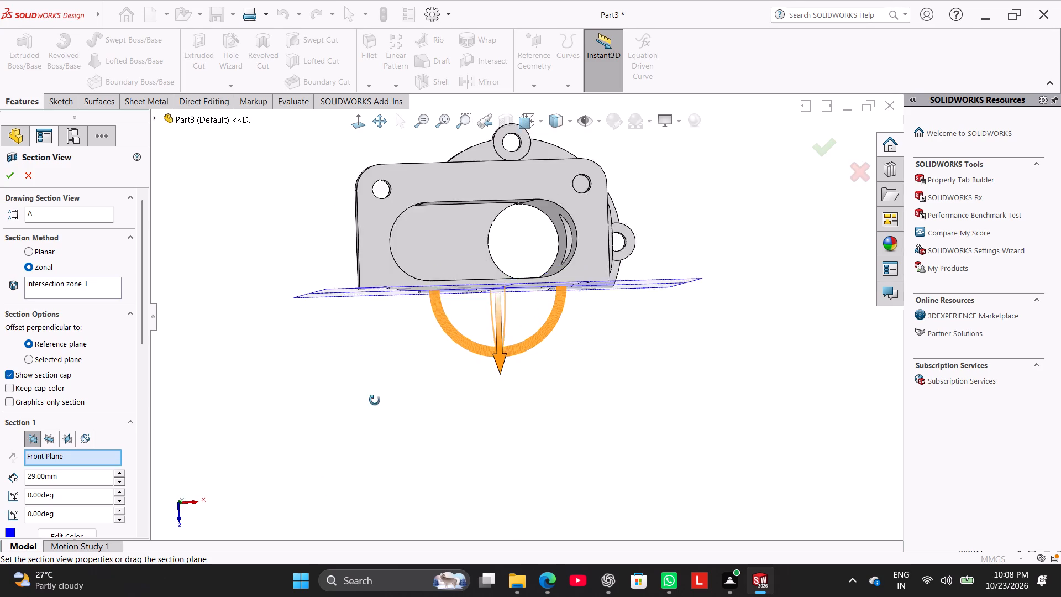
pyautogui.moveTo(375, 400); pyautogui.dragTo(375, 394, button='middle')
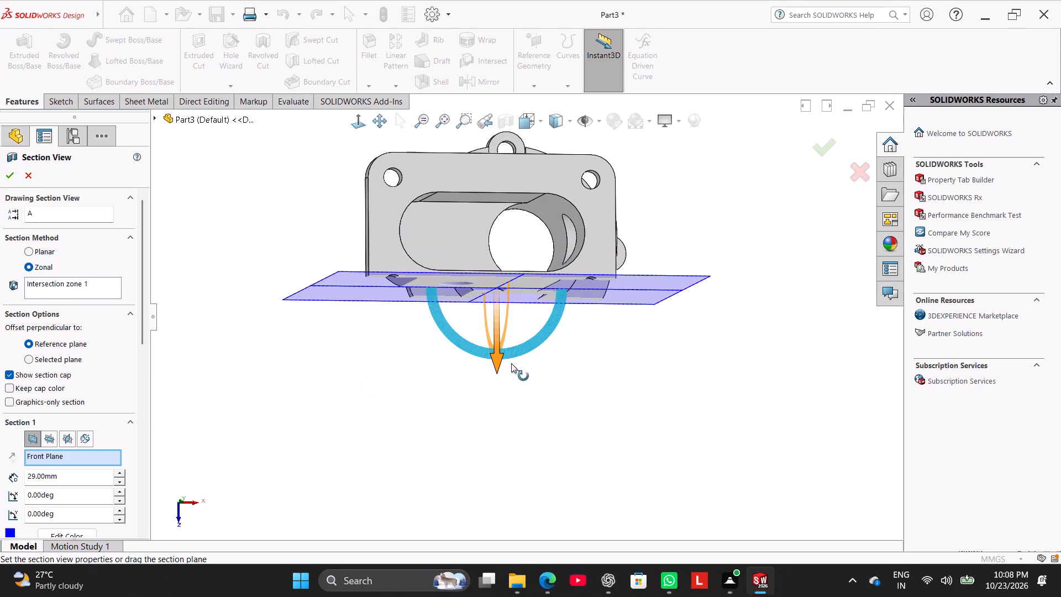
pyautogui.moveTo(498, 363); pyautogui.dragTo(505, 310)
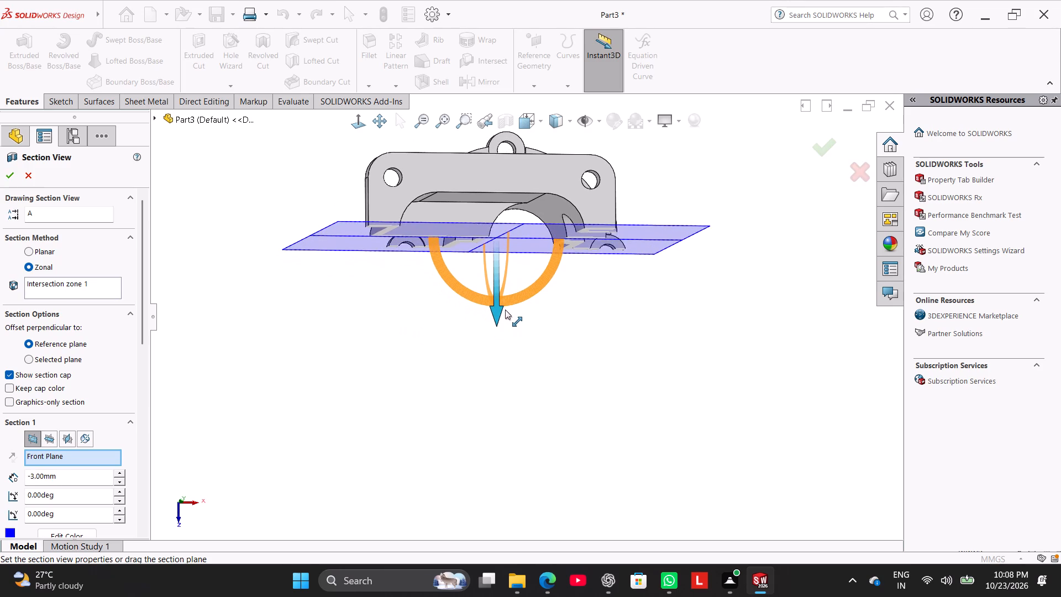
pyautogui.moveTo(505, 310); pyautogui.dragTo(502, 326)
pyautogui.moveTo(386, 365); pyautogui.dragTo(382, 345, button='middle')
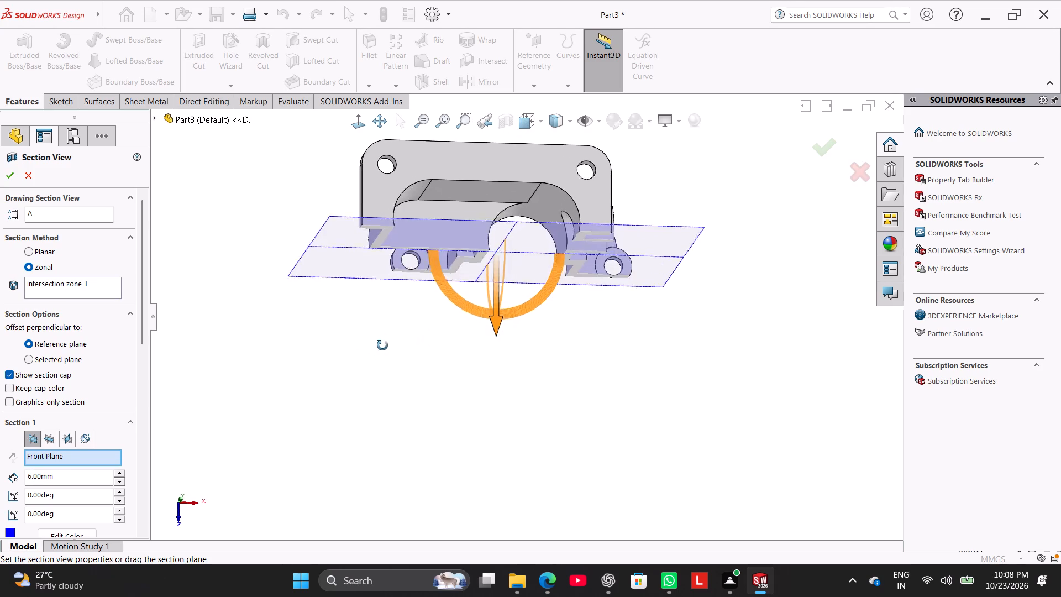
pyautogui.moveTo(382, 345); pyautogui.dragTo(362, 242, button='middle')
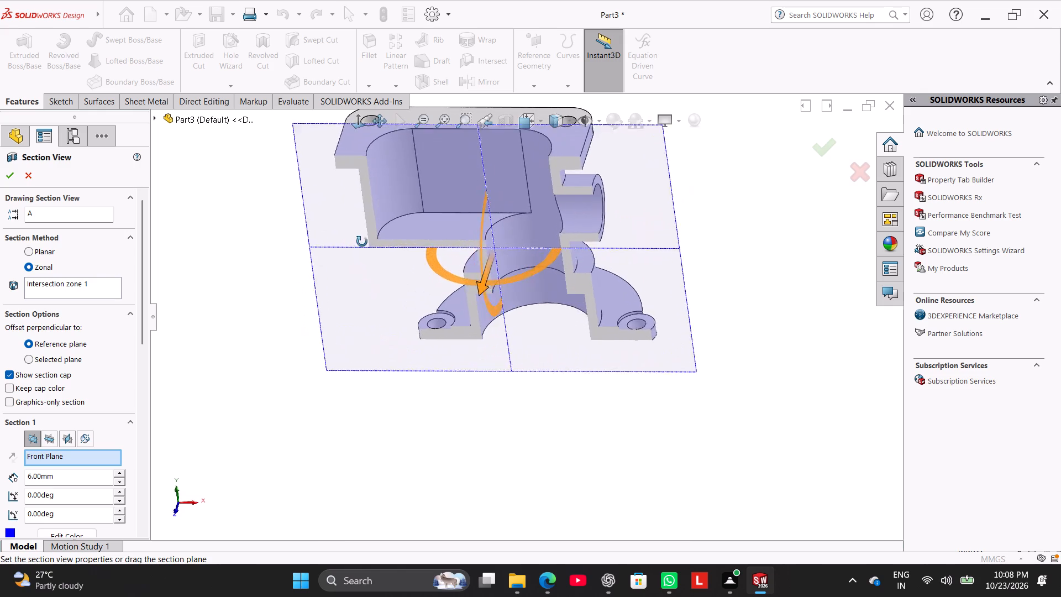
pyautogui.moveTo(362, 242); pyautogui.dragTo(401, 294, button='middle')
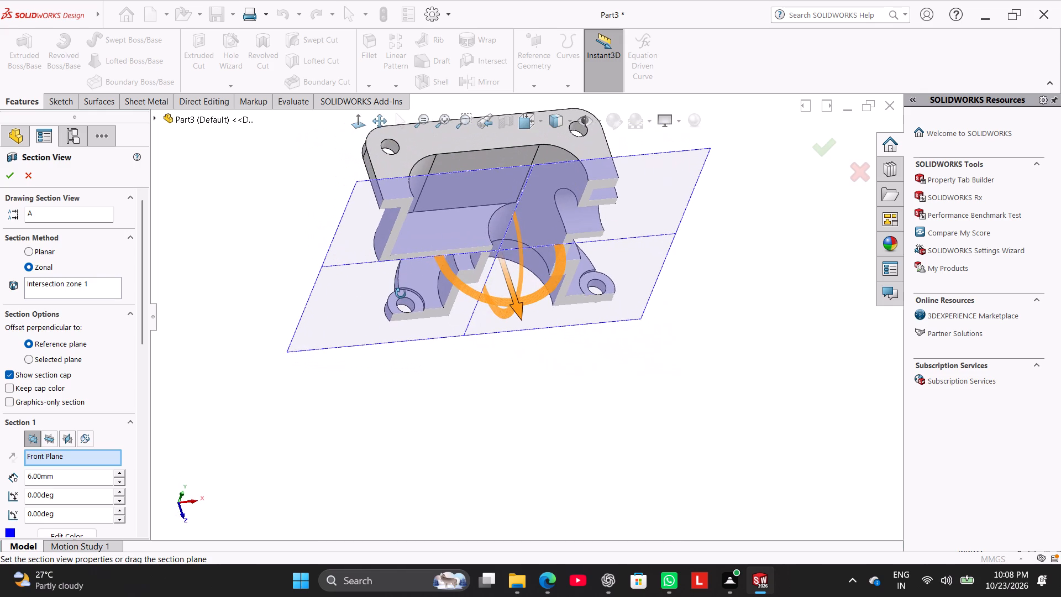
pyautogui.moveTo(401, 294); pyautogui.dragTo(400, 257, button='middle')
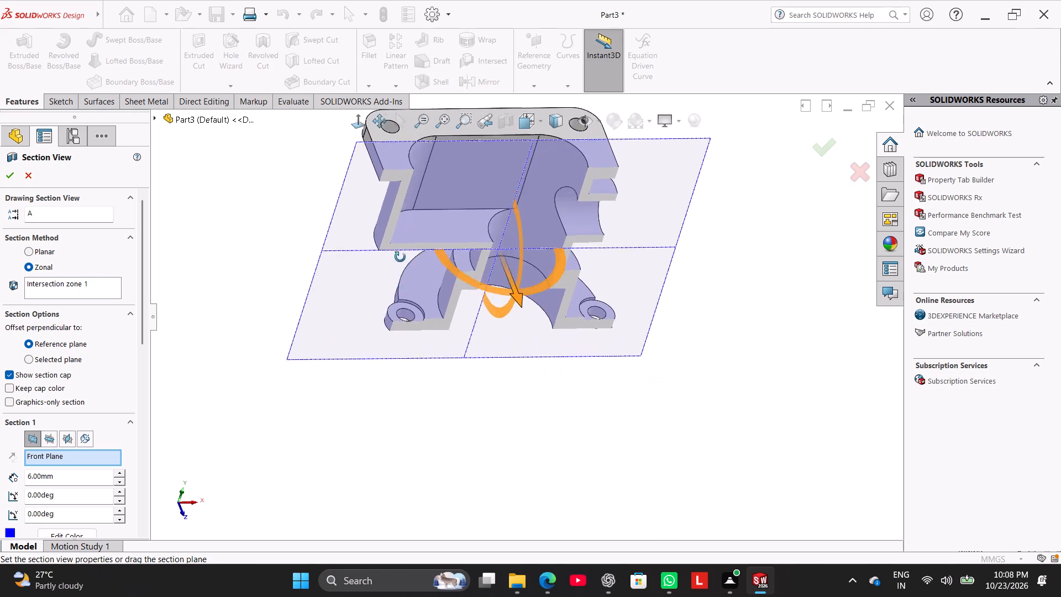
pyautogui.moveTo(400, 257); pyautogui.dragTo(380, 184, button='middle')
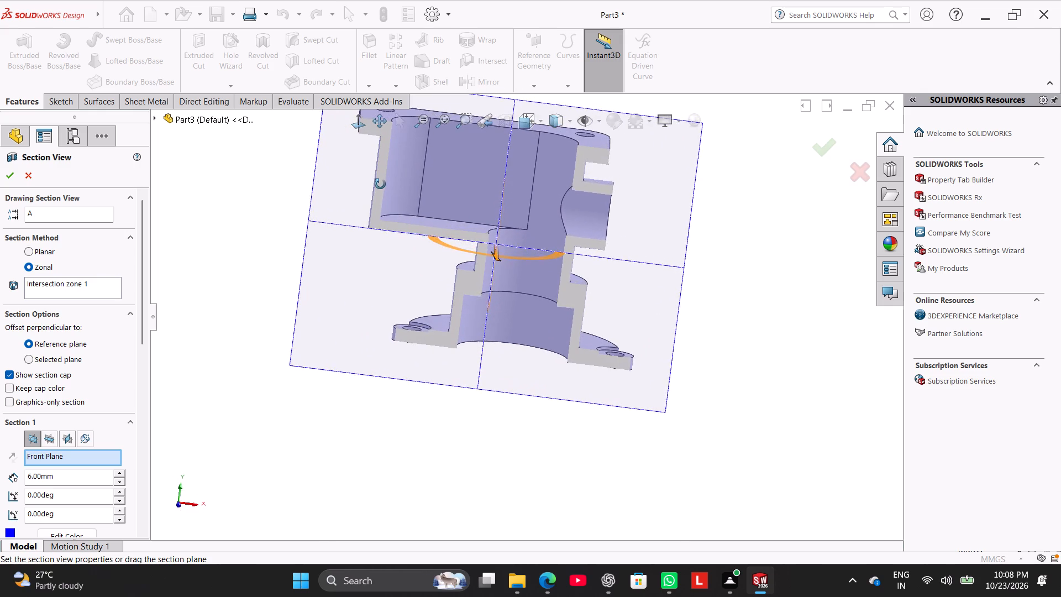
pyautogui.moveTo(380, 184); pyautogui.dragTo(426, 223, button='middle')
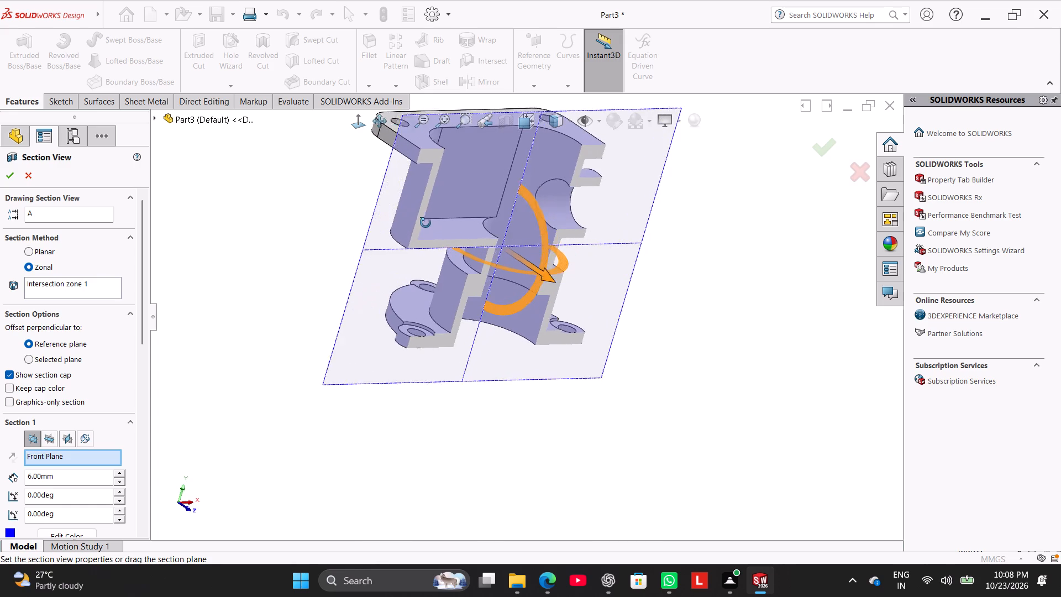
pyautogui.moveTo(426, 223); pyautogui.dragTo(414, 250, button='middle')
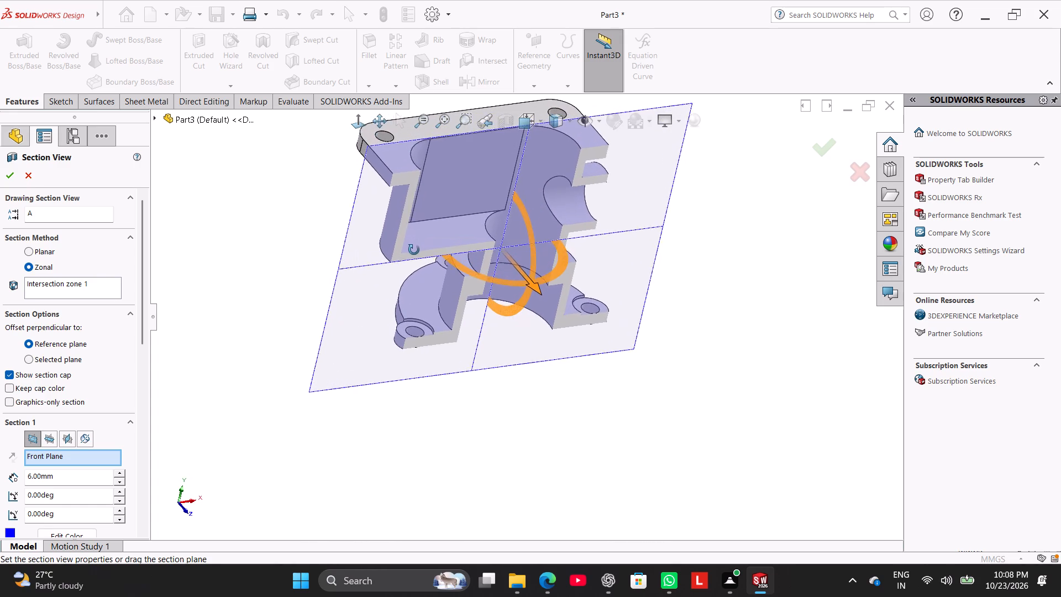
pyautogui.moveTo(414, 250); pyautogui.dragTo(412, 252, button='middle')
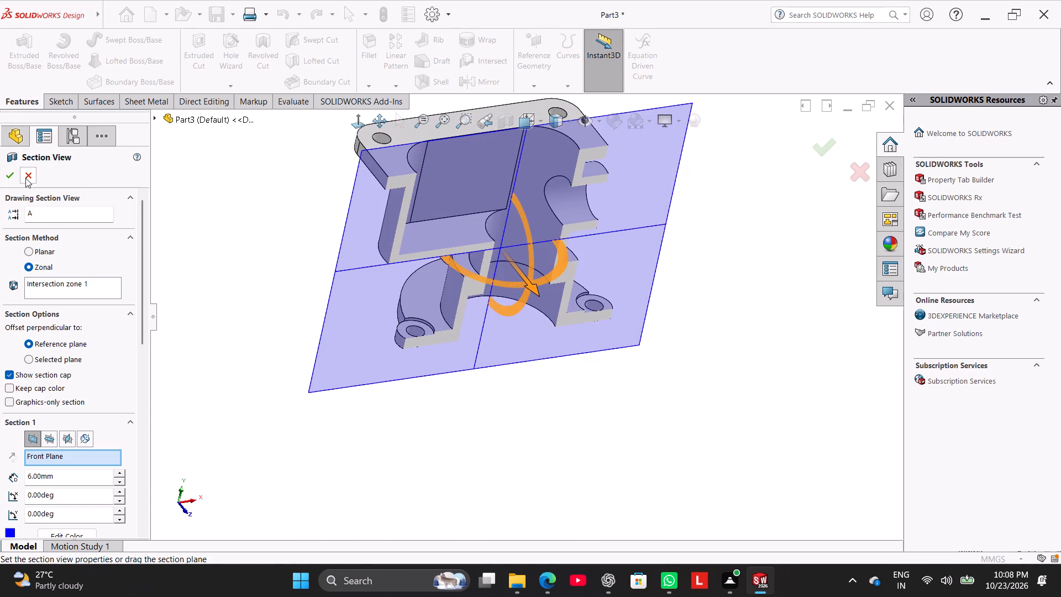
pyautogui.click(25, 178)
# Inspect the complete unsectioned part from several angles and return it to the isometric view.
pyautogui.moveTo(254, 308); pyautogui.dragTo(427, 226, button='right')
pyautogui.click(253, 321)
pyautogui.moveTo(304, 332); pyautogui.dragTo(292, 339, button='middle')
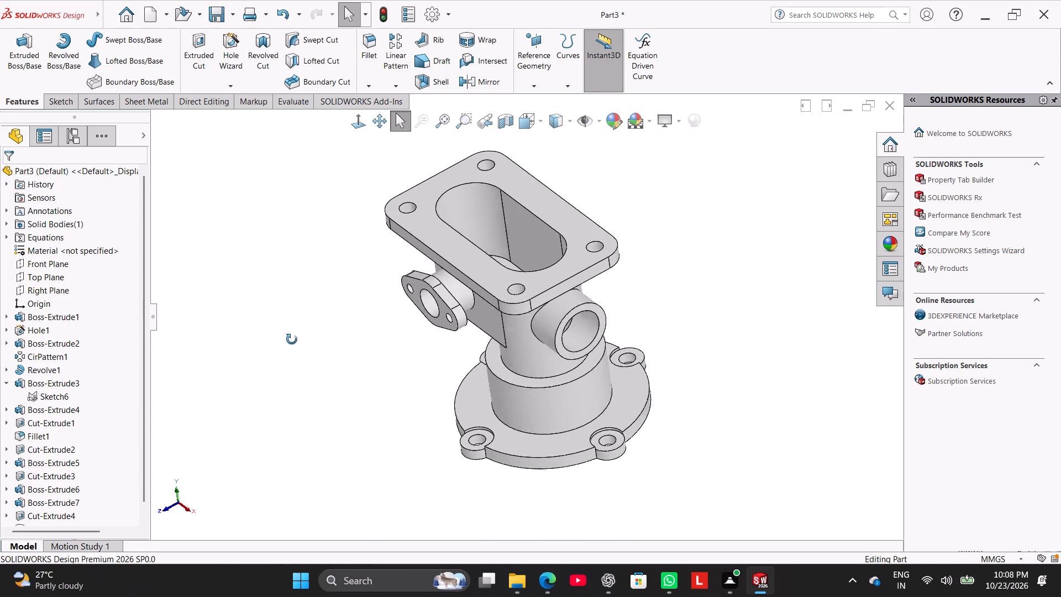
pyautogui.moveTo(292, 339); pyautogui.dragTo(314, 394, button='middle')
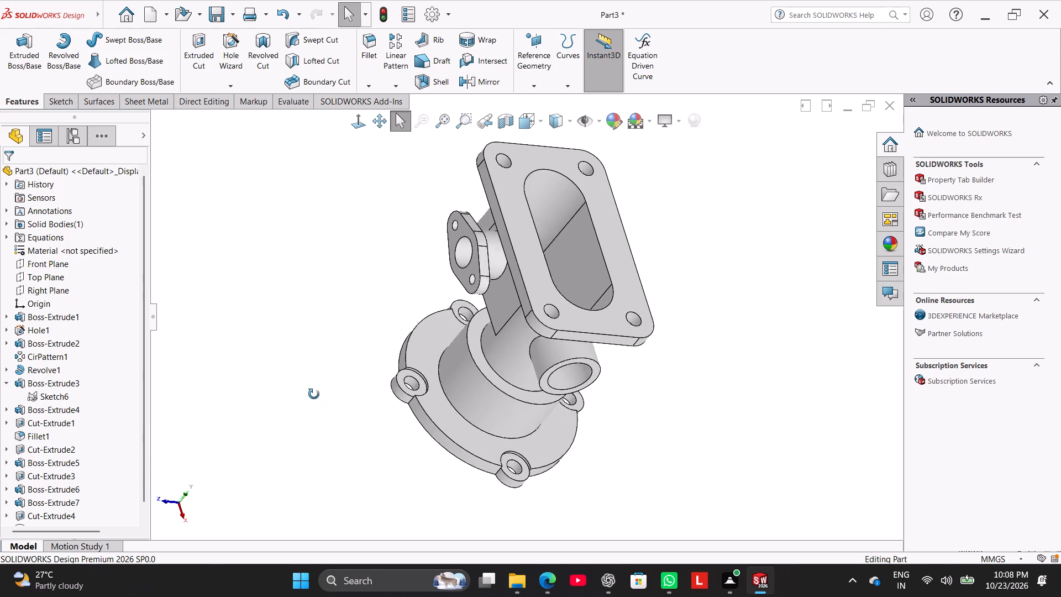
pyautogui.moveTo(314, 394); pyautogui.dragTo(212, 298, button='middle')
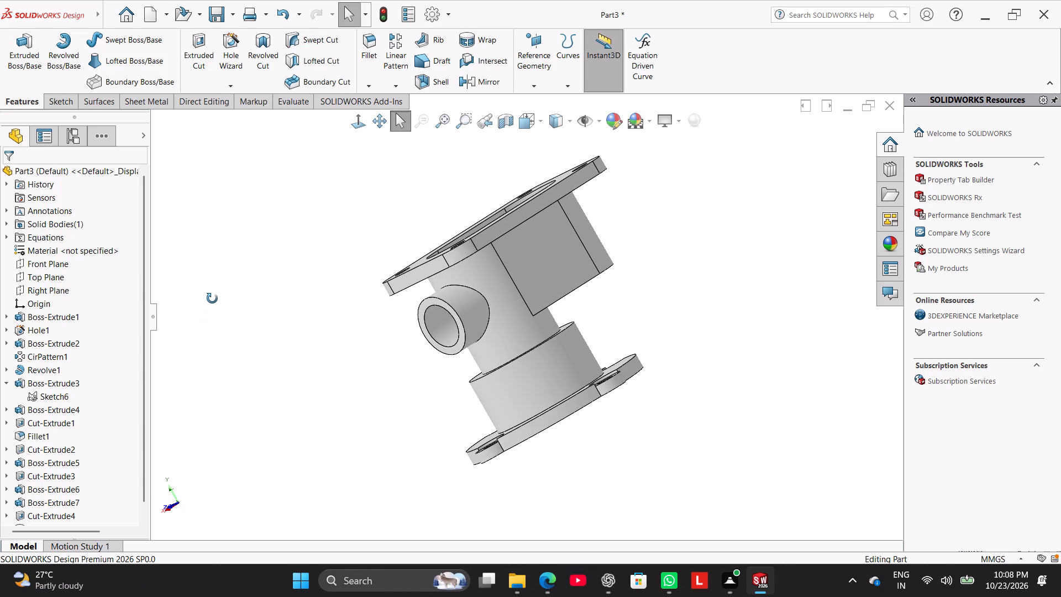
pyautogui.moveTo(212, 298); pyautogui.dragTo(212, 328, button='middle')
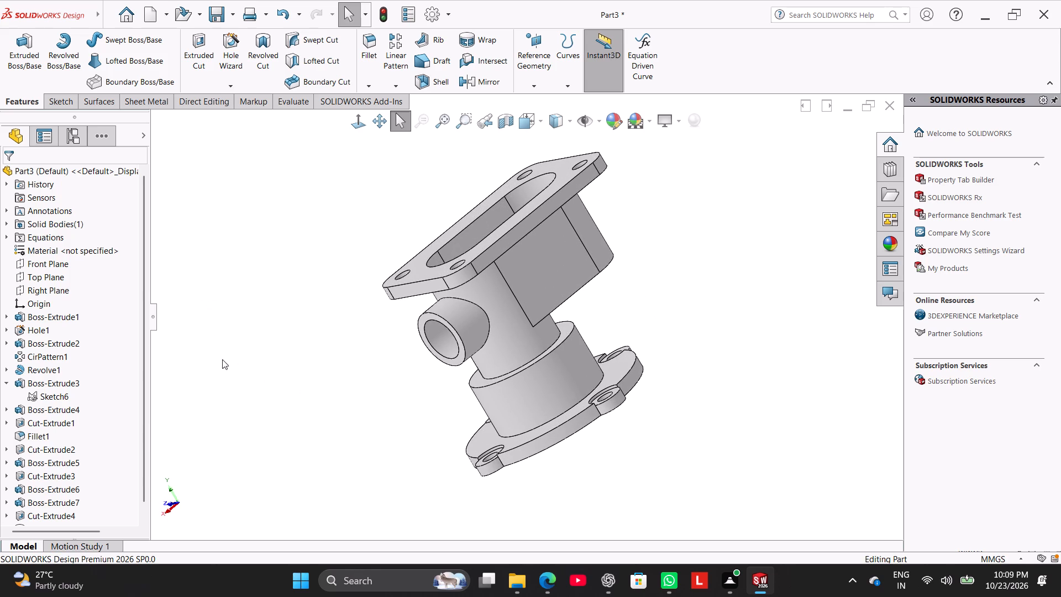
pyautogui.moveTo(317, 364); pyautogui.dragTo(498, 251, button='right')
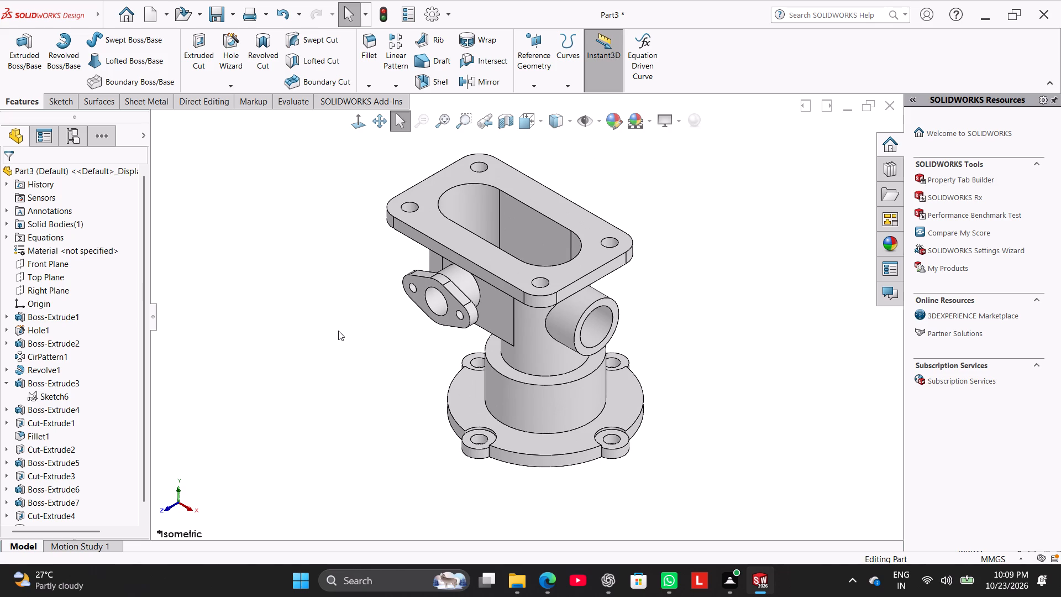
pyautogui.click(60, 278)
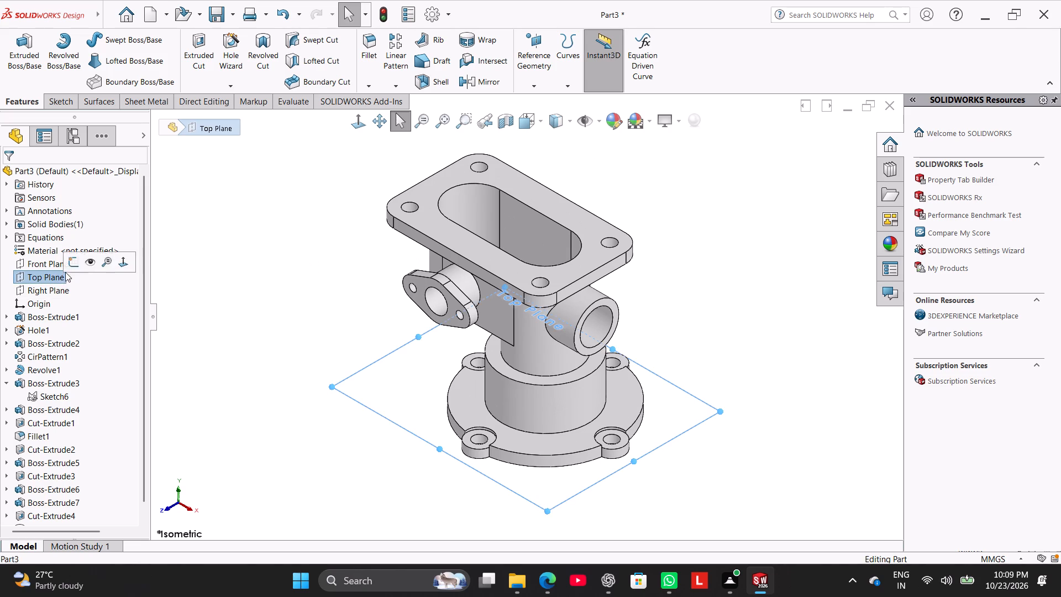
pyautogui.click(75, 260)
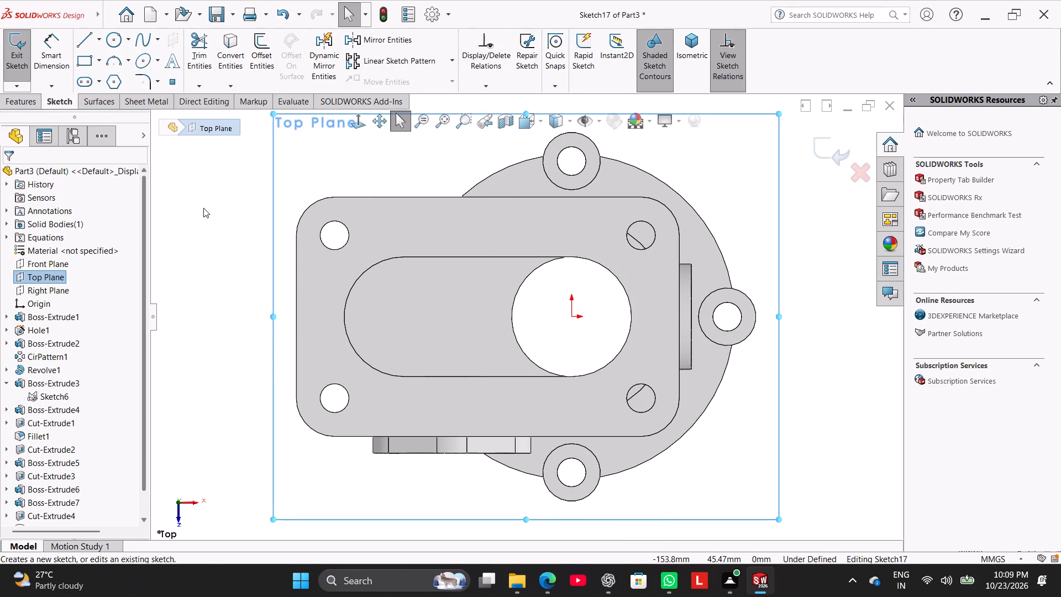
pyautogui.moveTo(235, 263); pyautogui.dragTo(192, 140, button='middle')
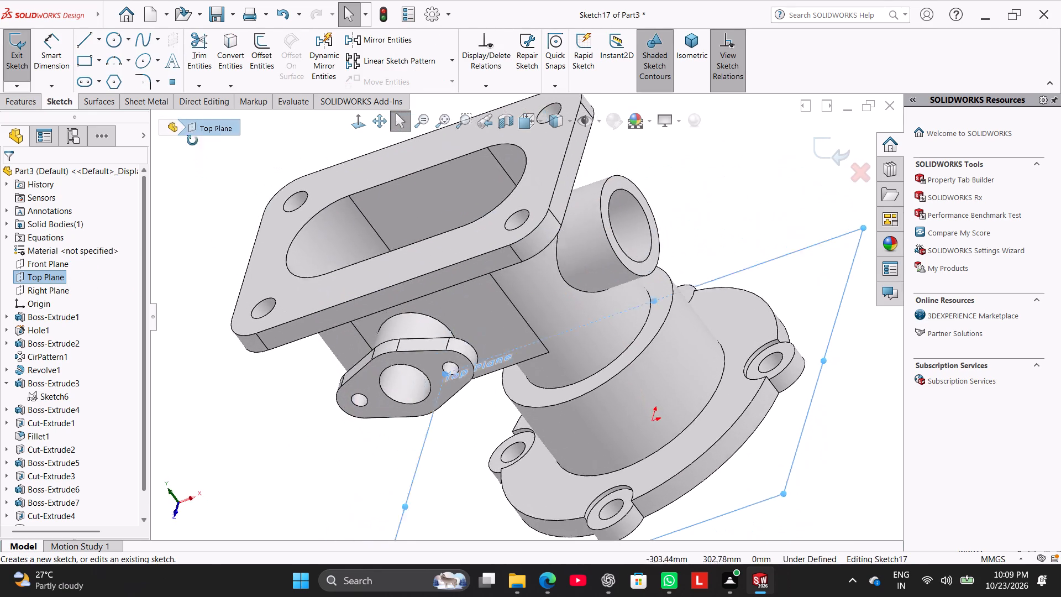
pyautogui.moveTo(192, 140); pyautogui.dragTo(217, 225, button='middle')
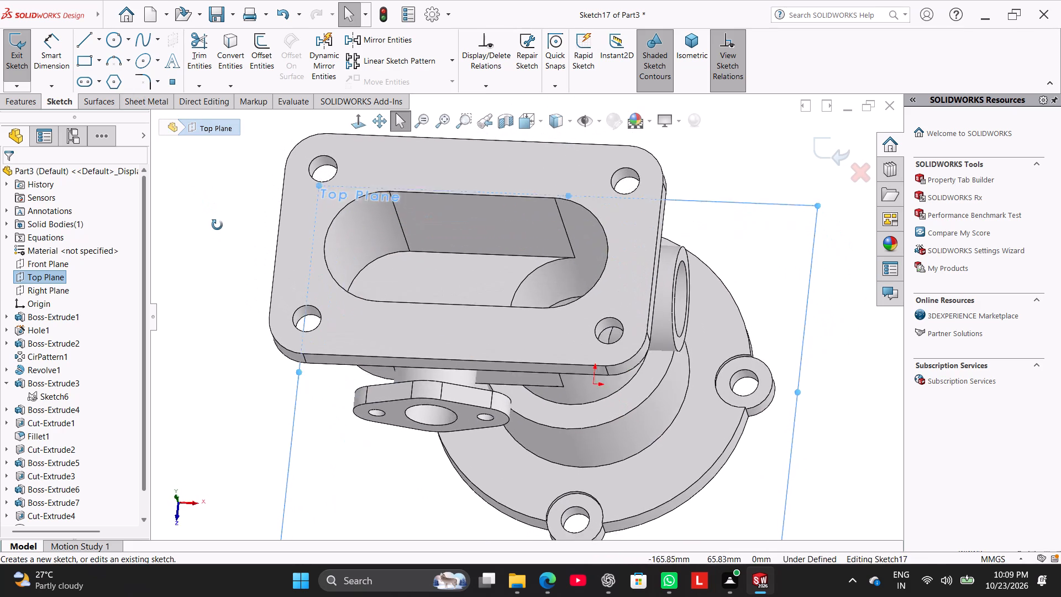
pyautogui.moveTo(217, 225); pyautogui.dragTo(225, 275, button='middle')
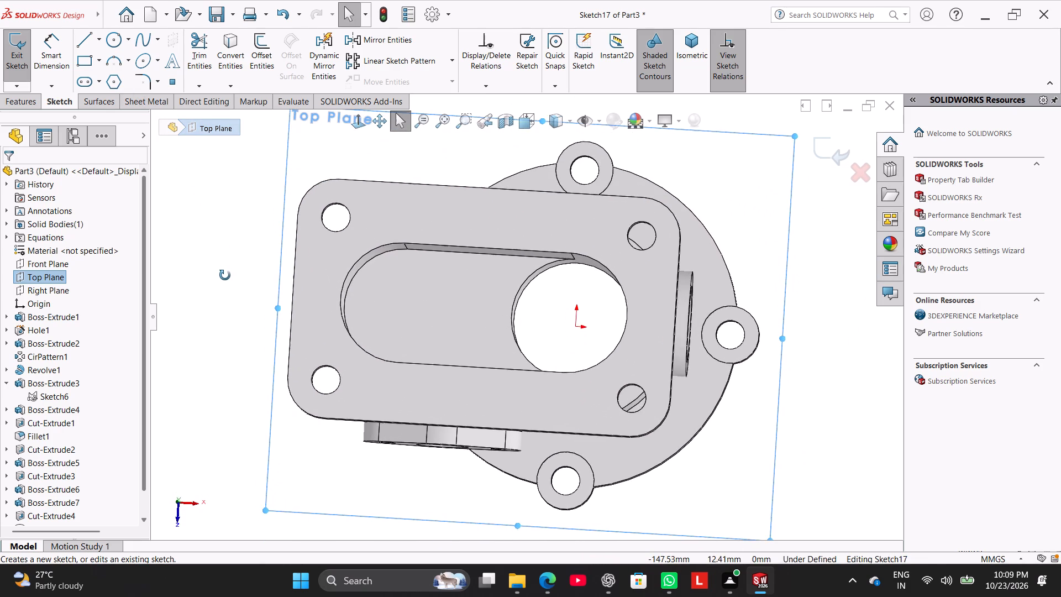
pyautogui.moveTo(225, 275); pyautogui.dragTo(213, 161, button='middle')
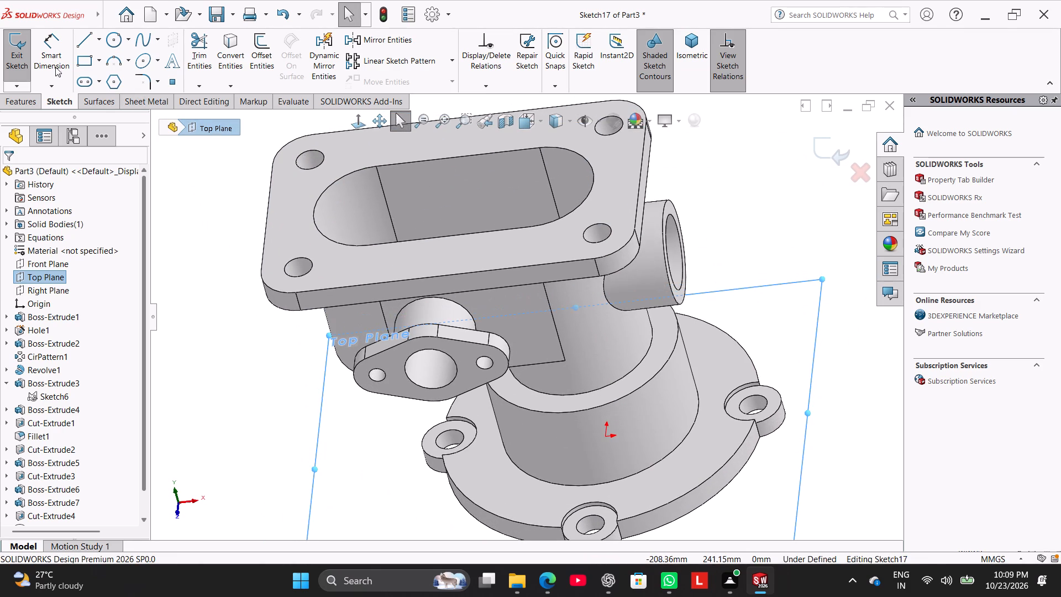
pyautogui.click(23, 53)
# Apply a golden-yellow appearance to the whole part with RGB values 225, 192 and 31.
pyautogui.moveTo(261, 329); pyautogui.dragTo(334, 255, button='right')
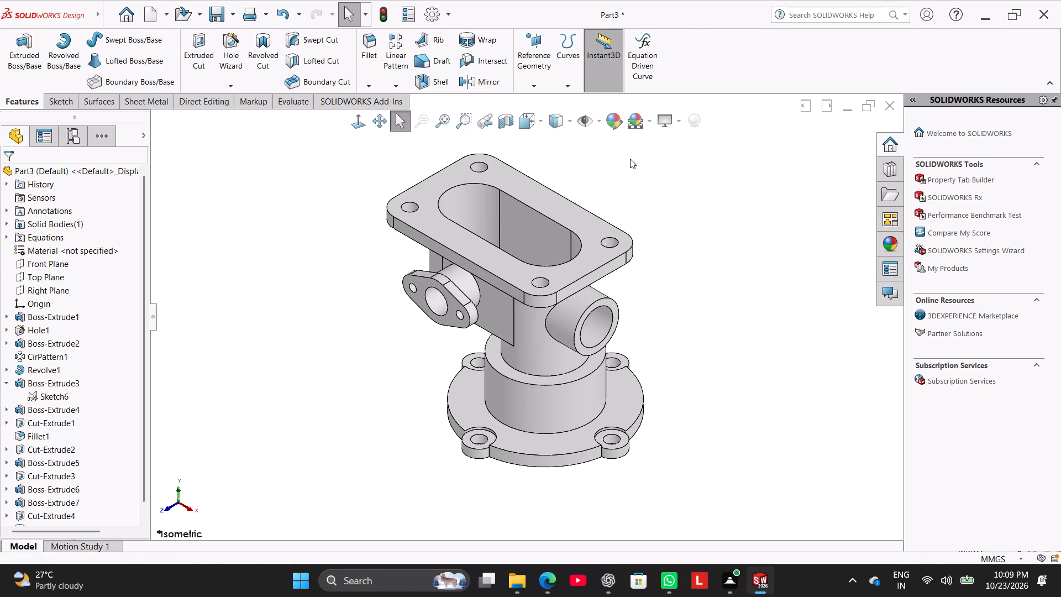
pyautogui.click(614, 123)
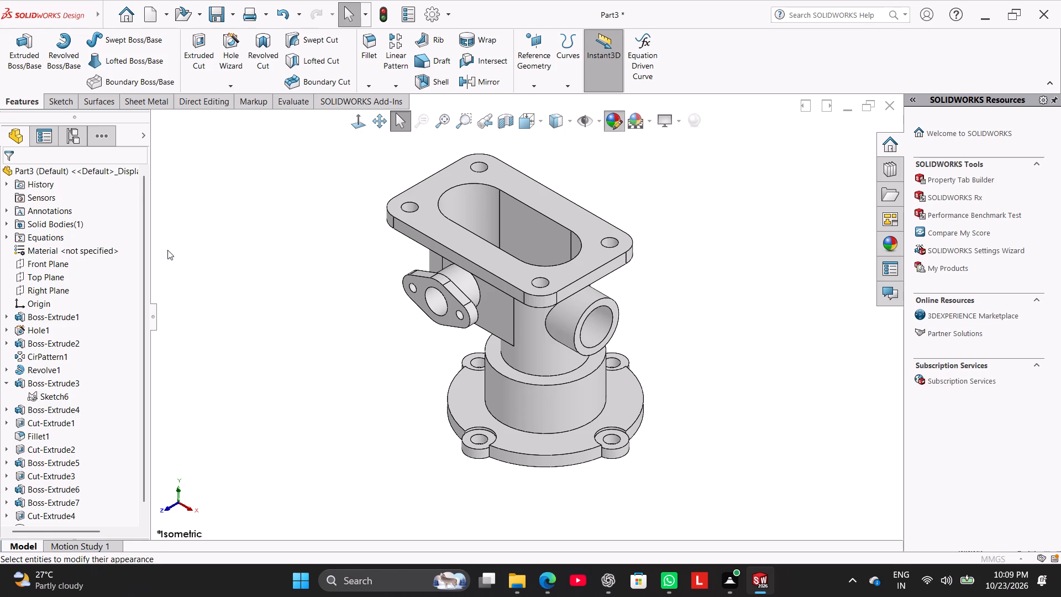
pyautogui.moveTo(138, 252); pyautogui.dragTo(141, 272)
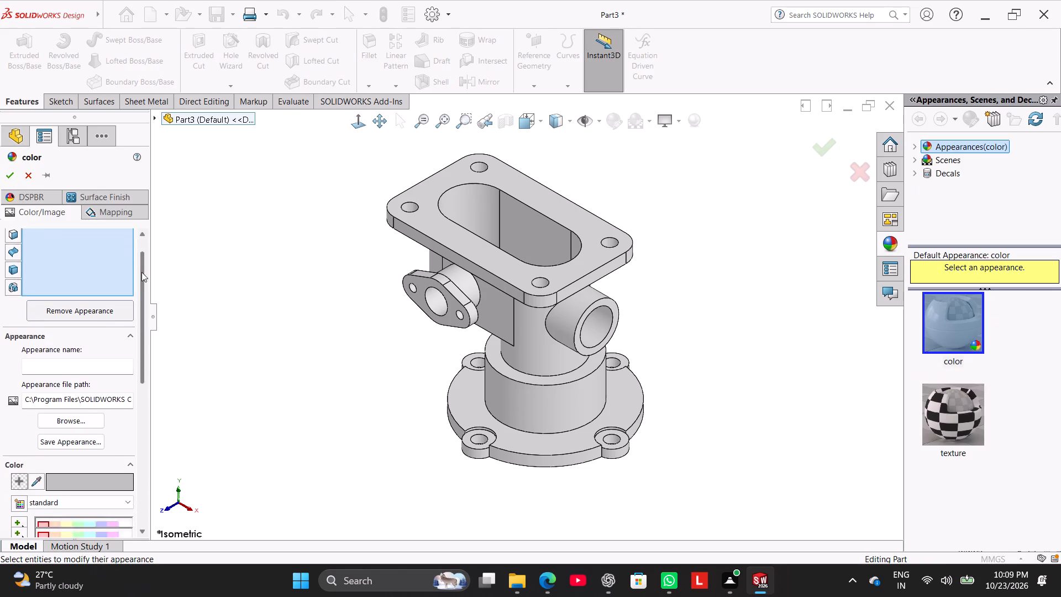
pyautogui.moveTo(141, 272); pyautogui.dragTo(144, 348)
pyautogui.click(66, 378)
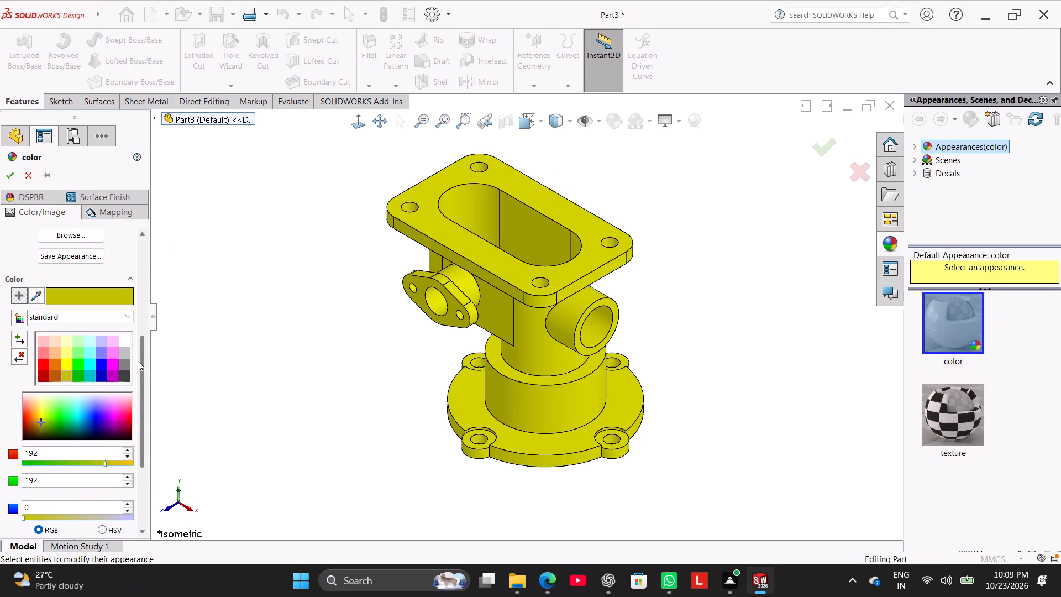
pyautogui.moveTo(138, 361); pyautogui.dragTo(141, 384)
pyautogui.click(117, 409)
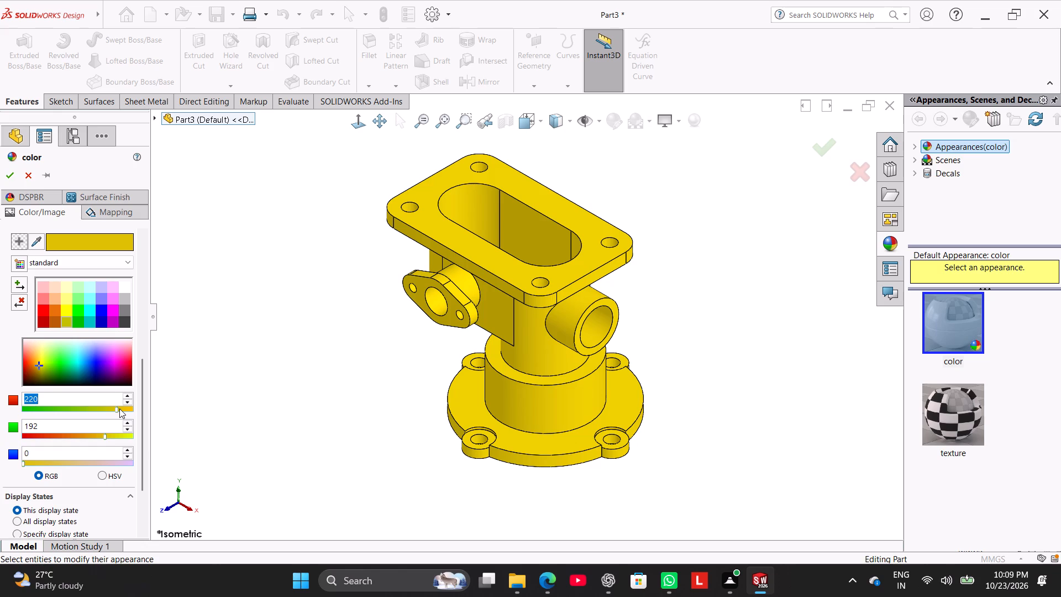
pyautogui.click(119, 409)
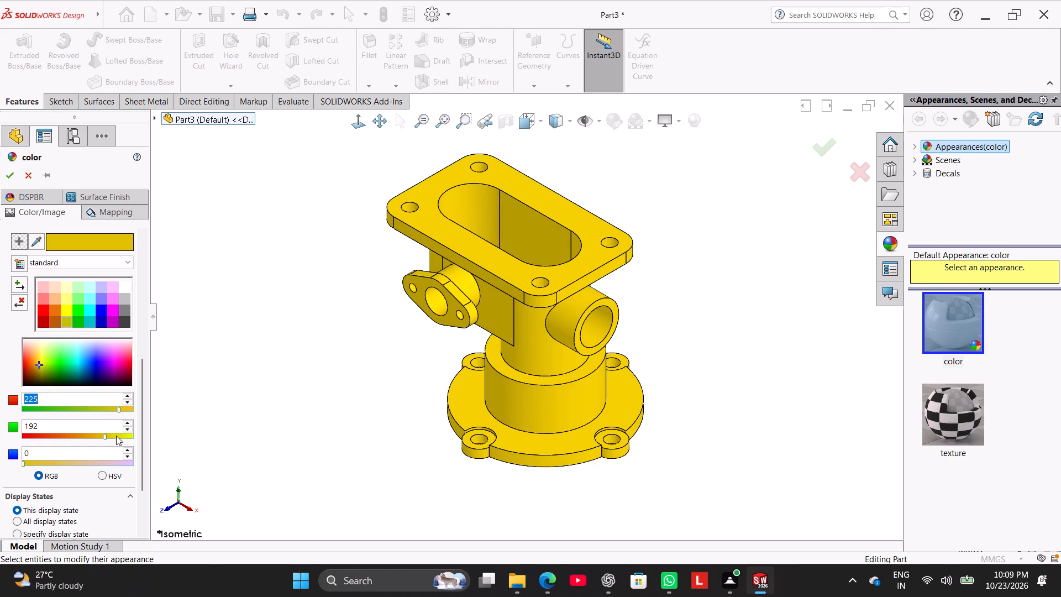
pyautogui.click(111, 437)
pyautogui.click(107, 436)
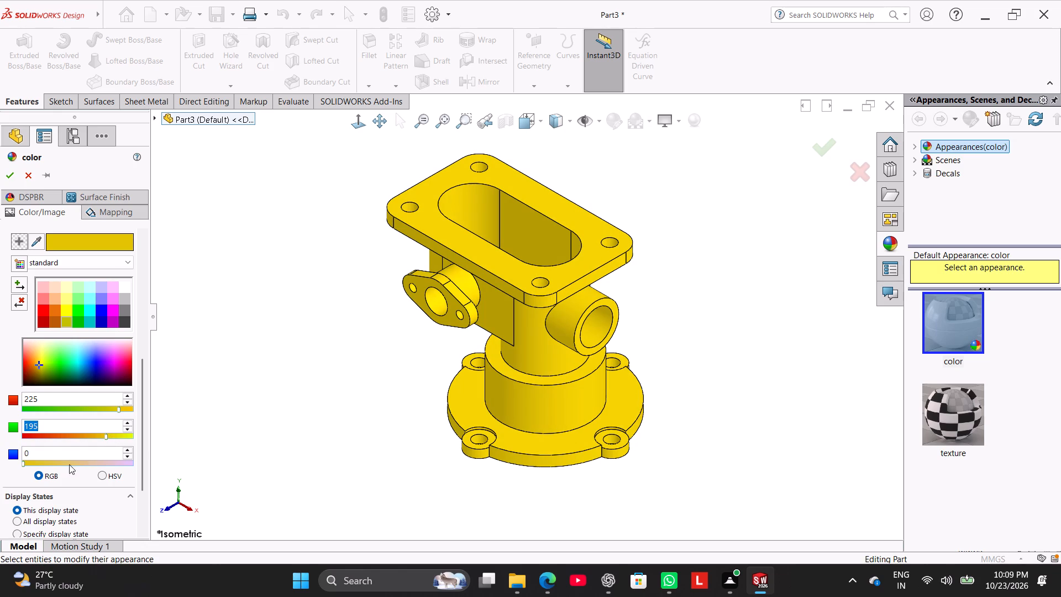
pyautogui.click(36, 464)
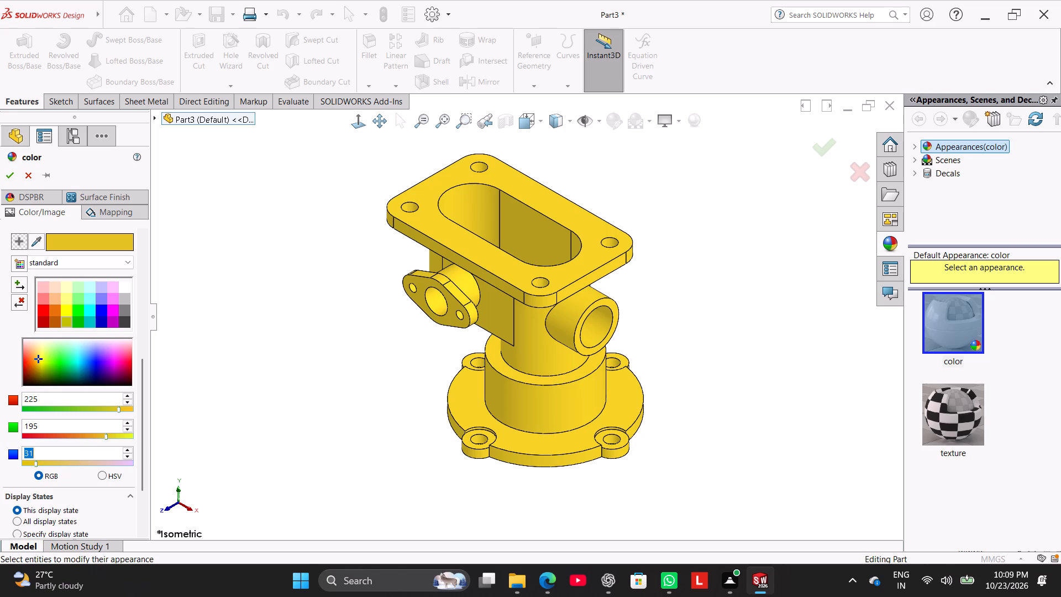
pyautogui.click(107, 436)
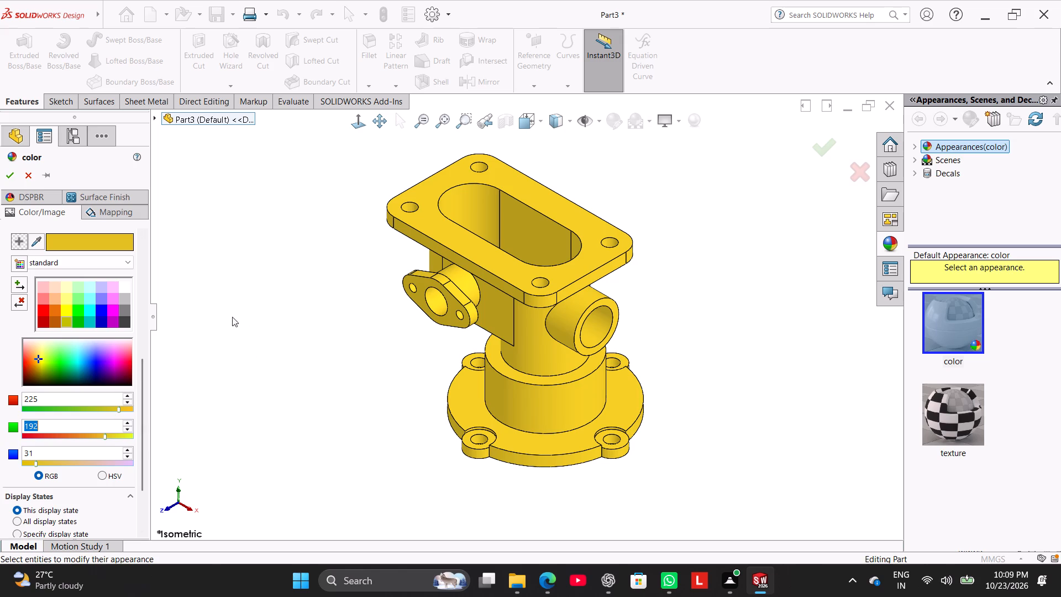
pyautogui.click(10, 174)
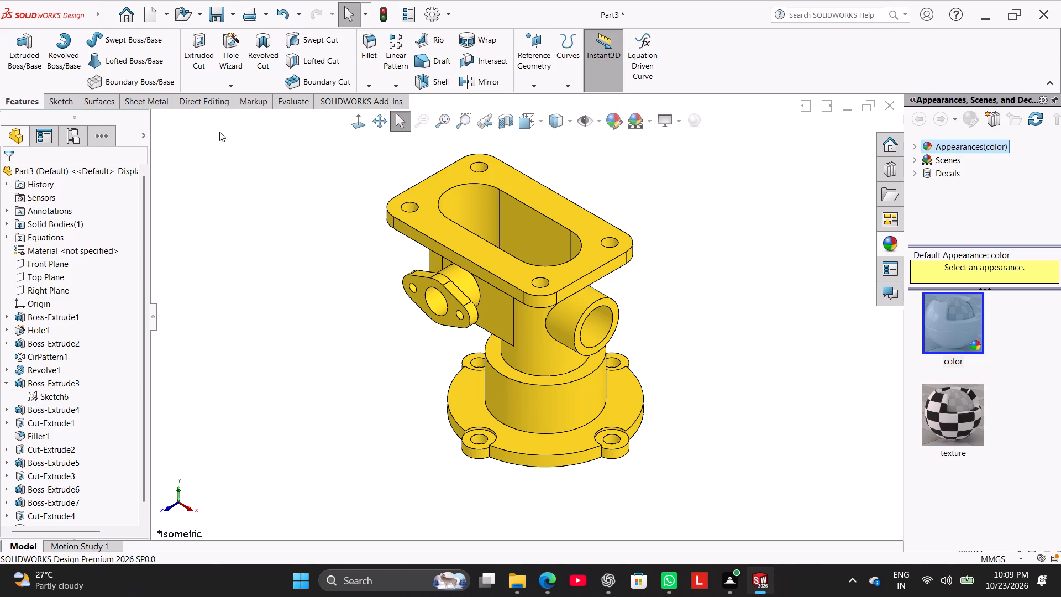
# Save the part as Flanged Cylinder Valve Housing in the Completed folder, in SOLIDWORKS Part format.
pyautogui.click(232, 17)
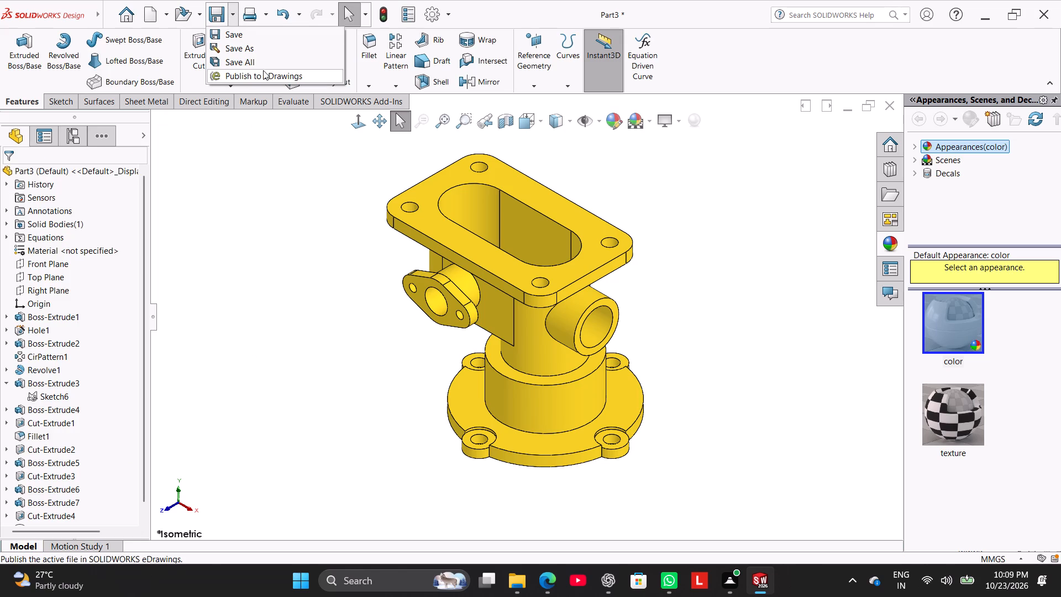
pyautogui.click(265, 48)
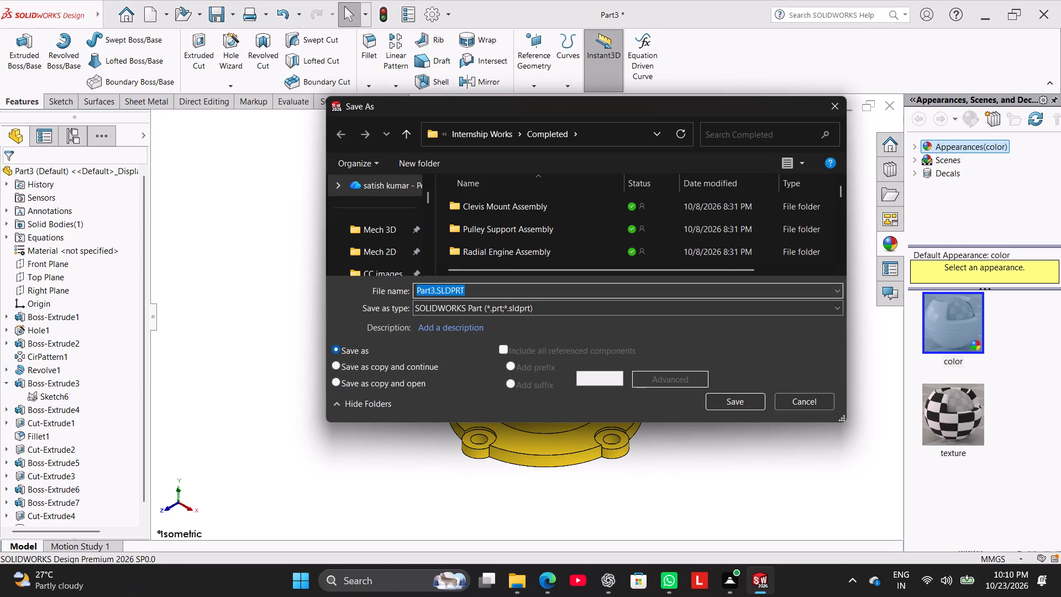
pyautogui.hotkey('ctrl', 'v')
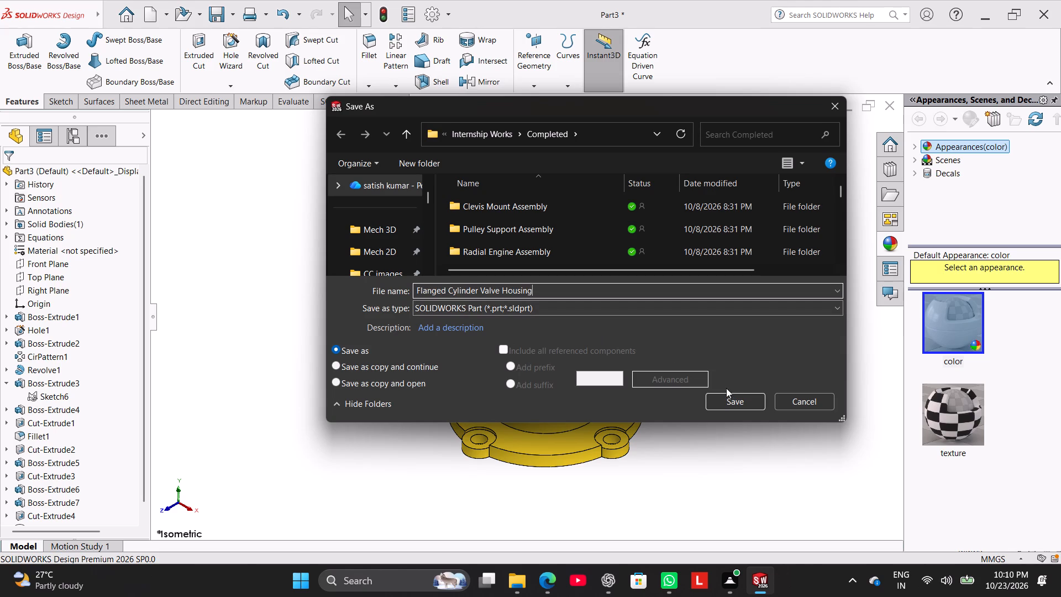
pyautogui.click(734, 399)
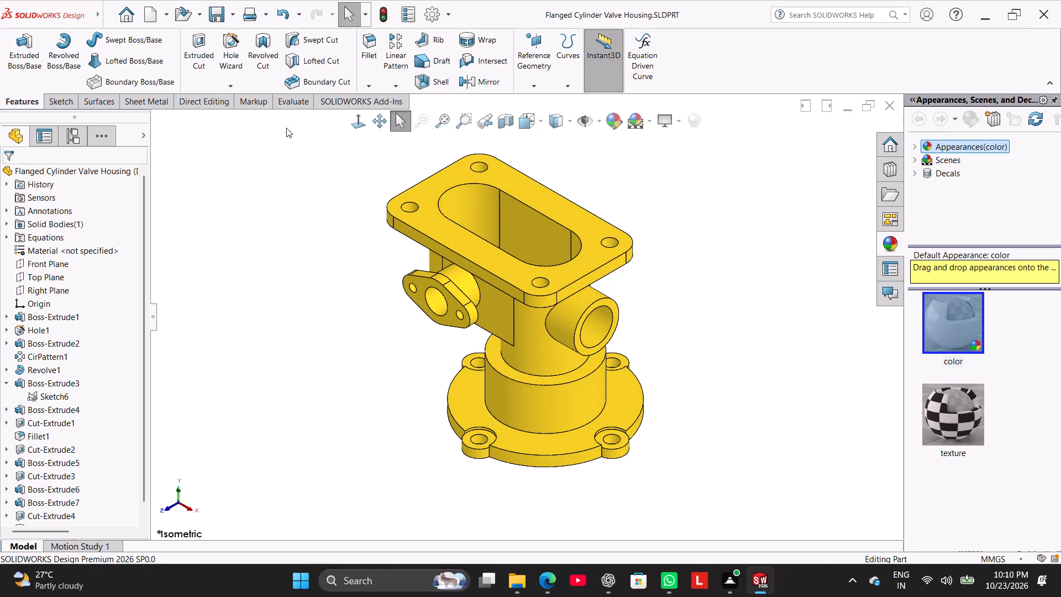
# Save the part again under the same name, Flanged Cylinder Valve Housing, in the Worked folder.
pyautogui.click(234, 14)
pyautogui.click(265, 49)
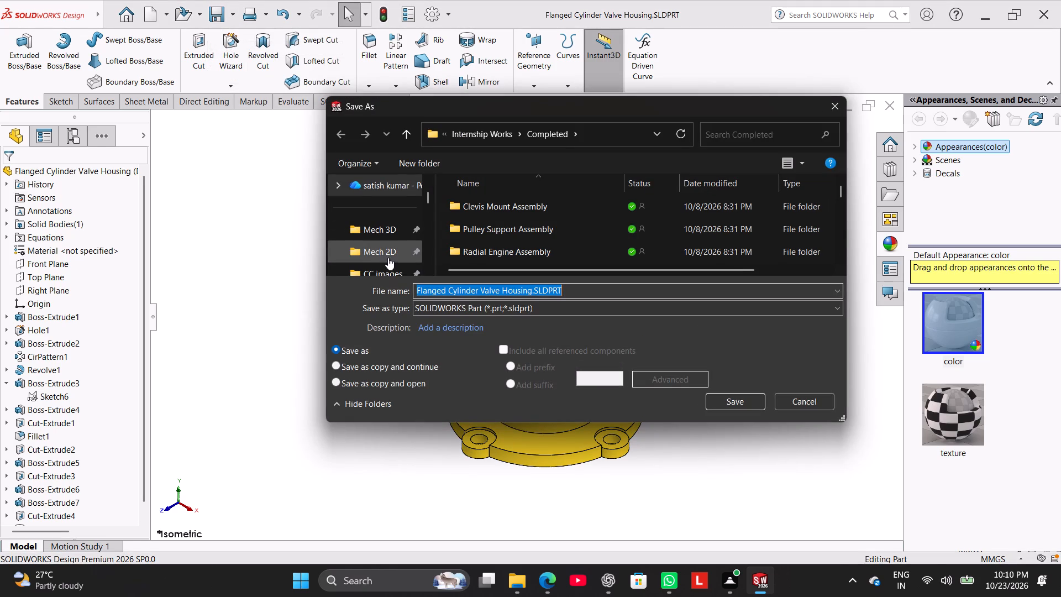
pyautogui.moveTo(427, 198); pyautogui.dragTo(429, 210)
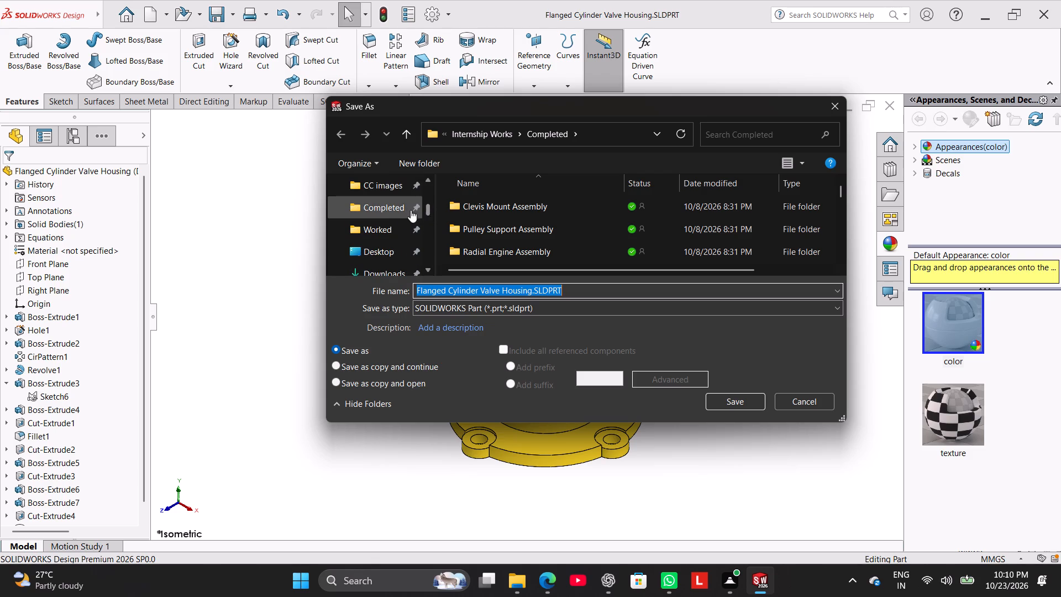
pyautogui.click(387, 228)
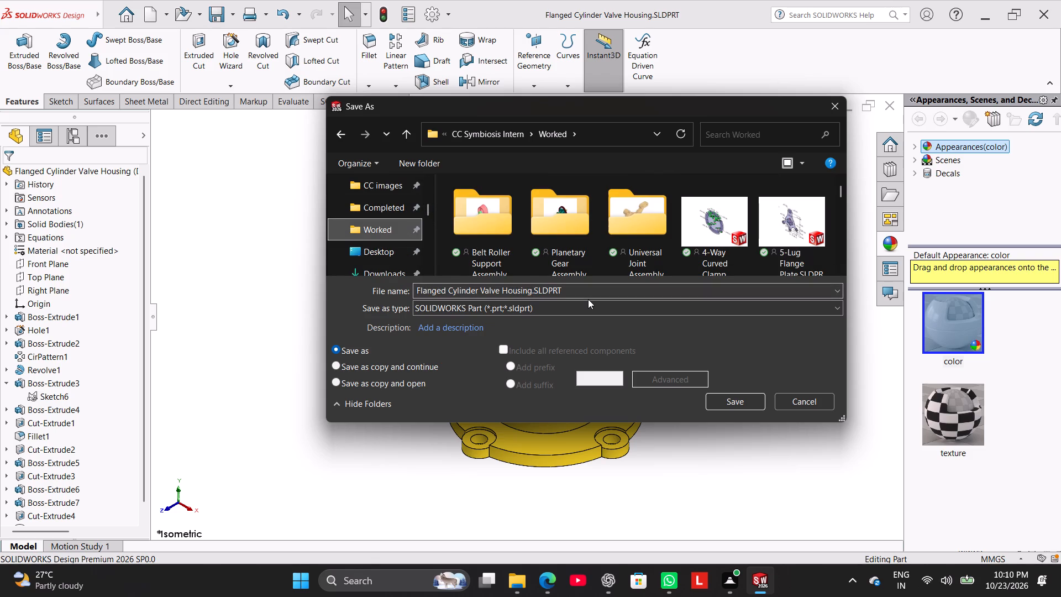
pyautogui.click(743, 405)
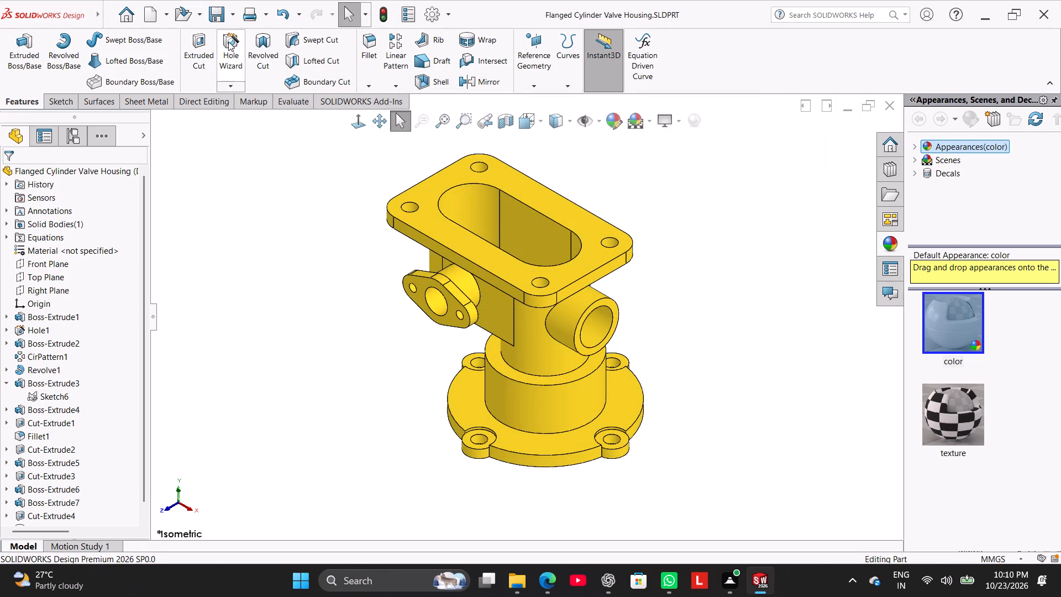
# Export the part as an Adobe PDF named Flanged Cylinder Valve Housing in the Worked folder.
pyautogui.click(232, 14)
pyautogui.click(234, 45)
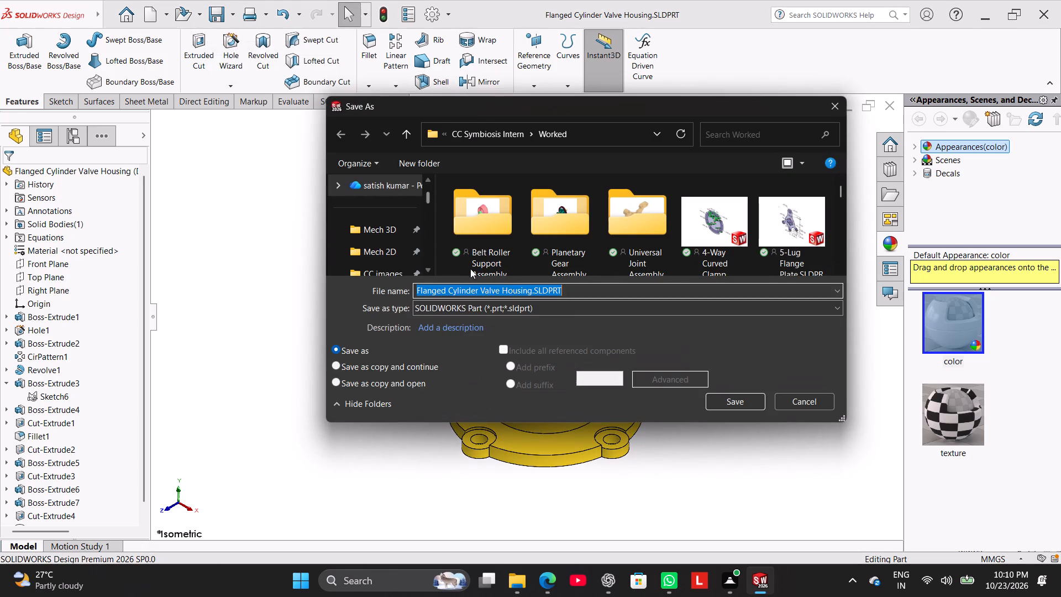
pyautogui.click(577, 310)
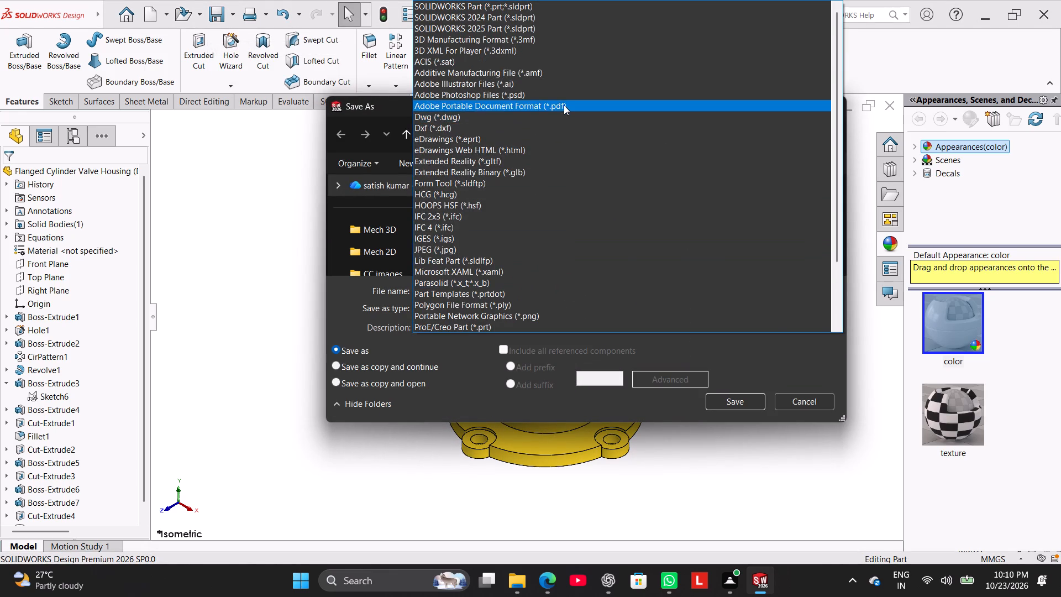
pyautogui.click(564, 105)
pyautogui.click(737, 427)
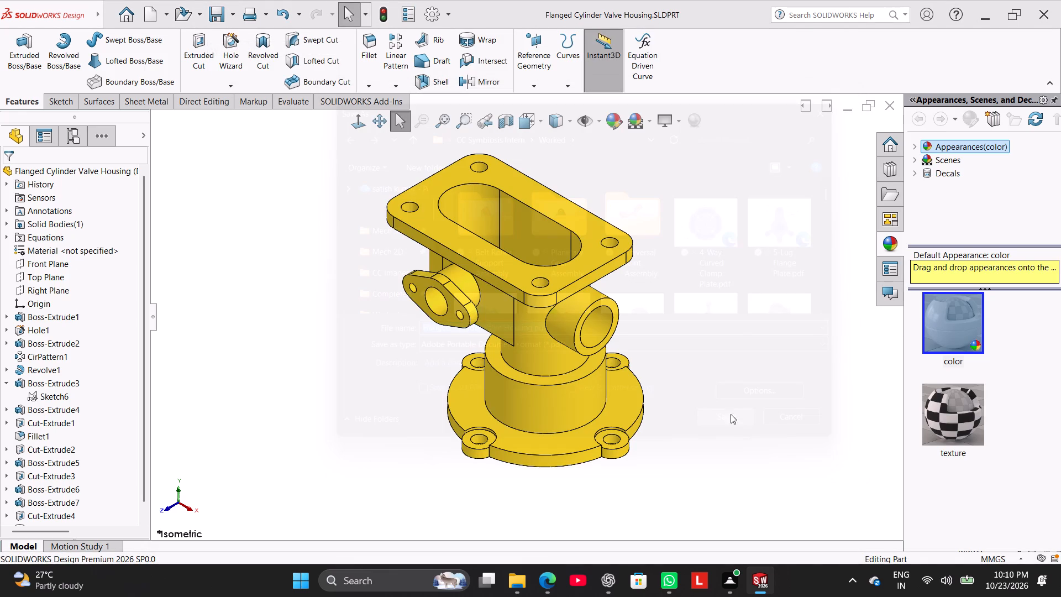
# Close the Flanged Cylinder Valve Housing part document.
pyautogui.click(890, 104)
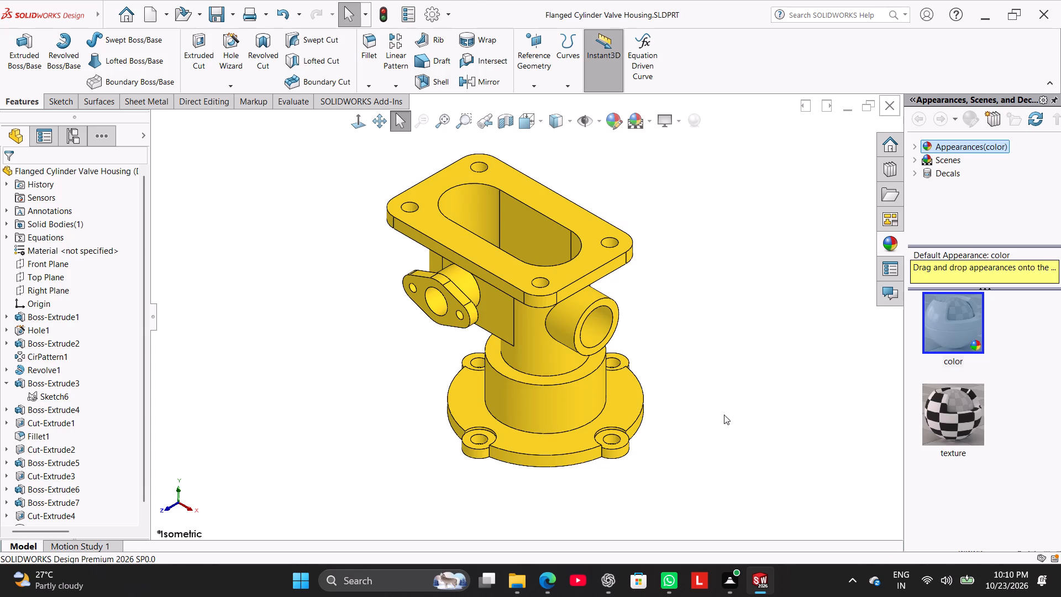